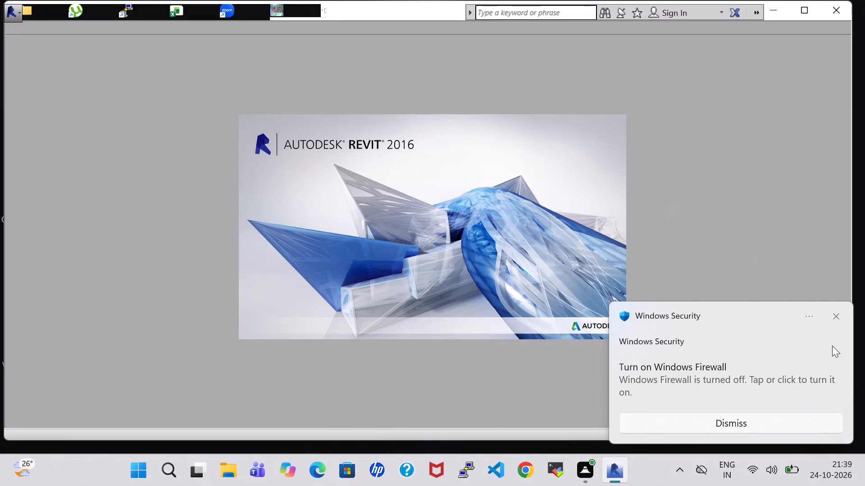
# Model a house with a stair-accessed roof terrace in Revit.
# Dismiss the Windows Security firewall notification.
pyautogui.click(835, 317)
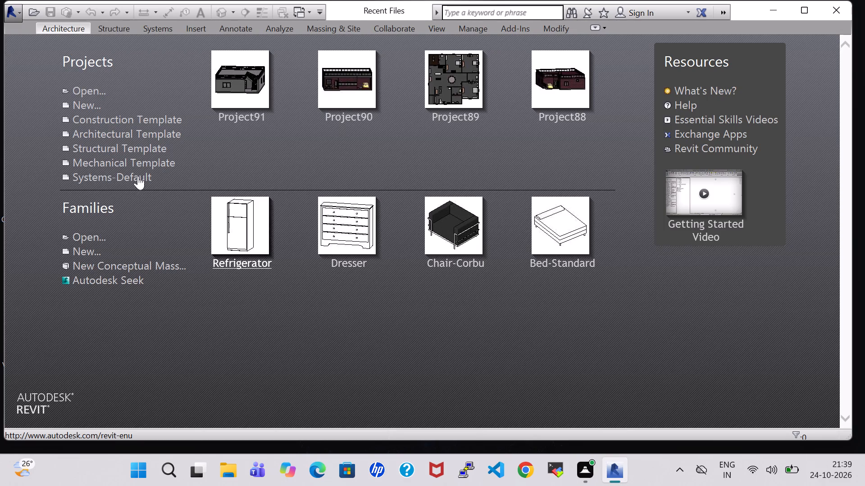
# Create a new project from the Architectural Template.
pyautogui.click(77, 103)
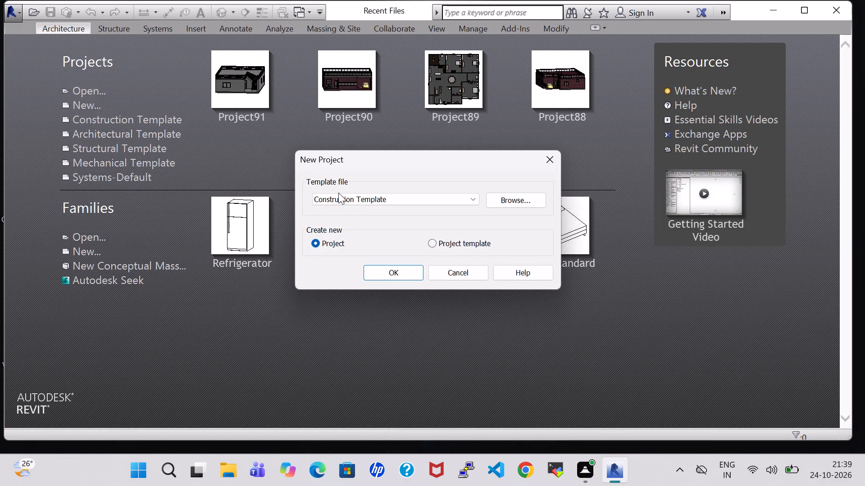
pyautogui.click(371, 196)
pyautogui.click(372, 230)
pyautogui.click(399, 278)
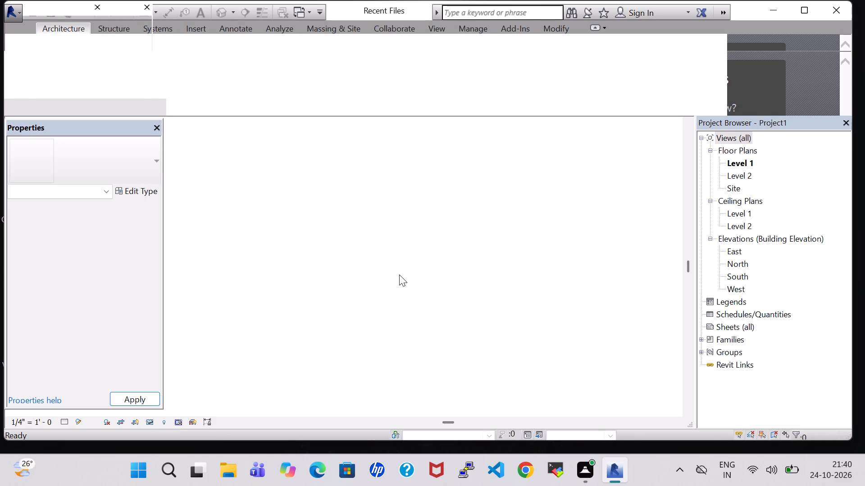
# Draw a closed 36' by 36' square of Generic - 8" walls, 10' high, on the Level 1 floor plan.
pyautogui.click(55, 58)
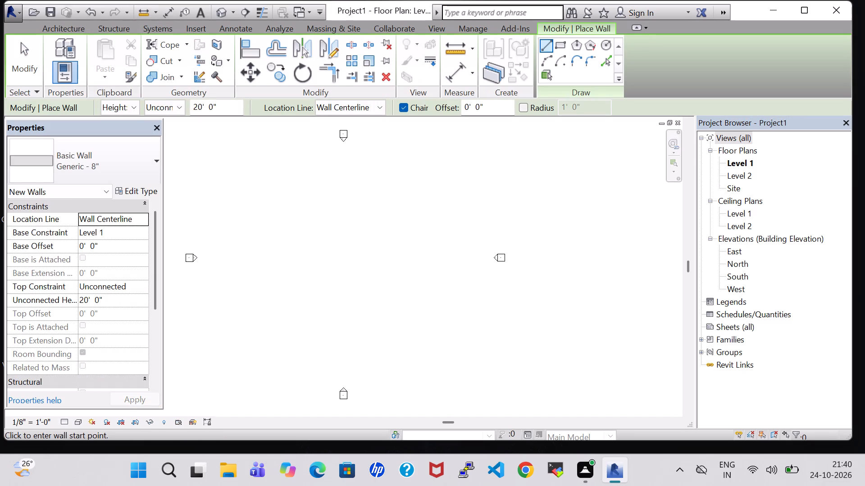
pyautogui.click(200, 108)
pyautogui.press('BackSpace')
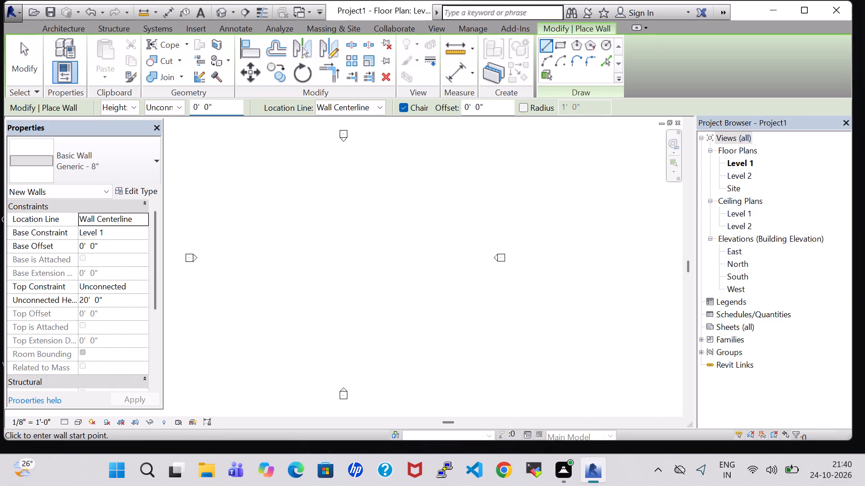
pyautogui.press('1')
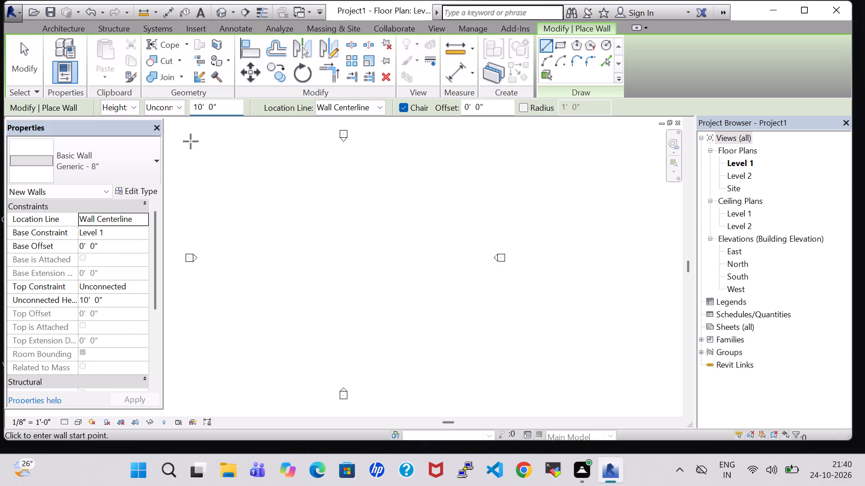
pyautogui.doubleClick(218, 424)
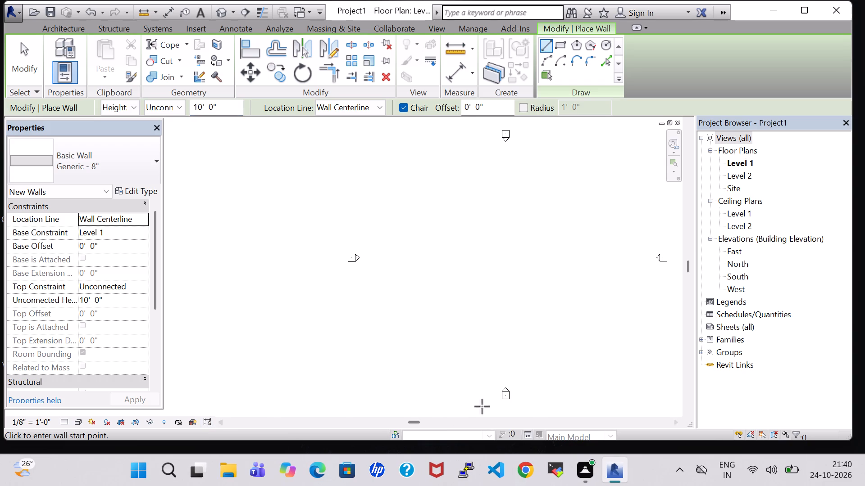
pyautogui.click(676, 423)
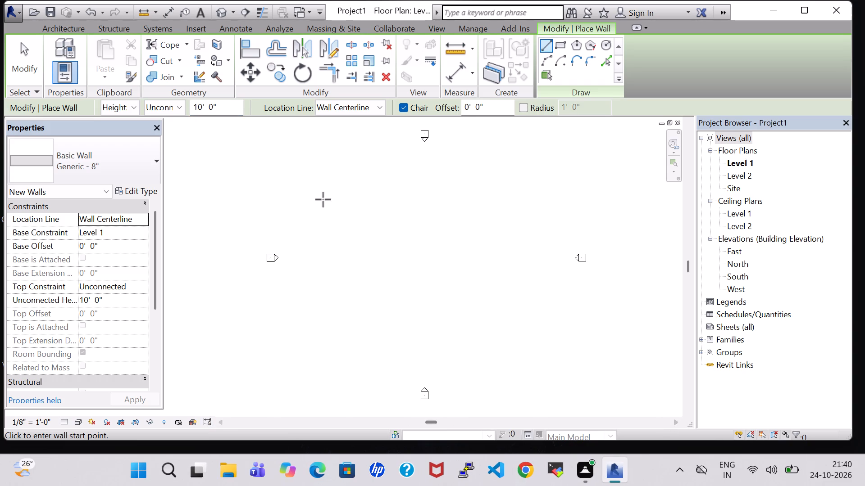
pyautogui.click(326, 189)
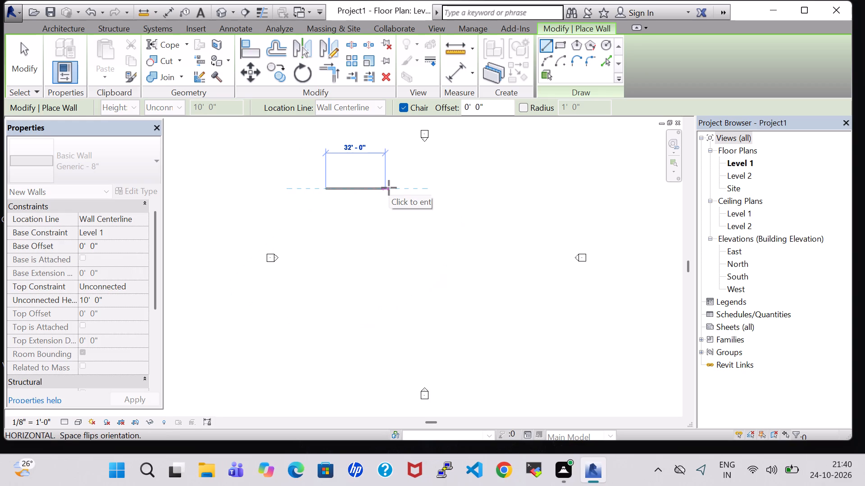
pyautogui.write('36')
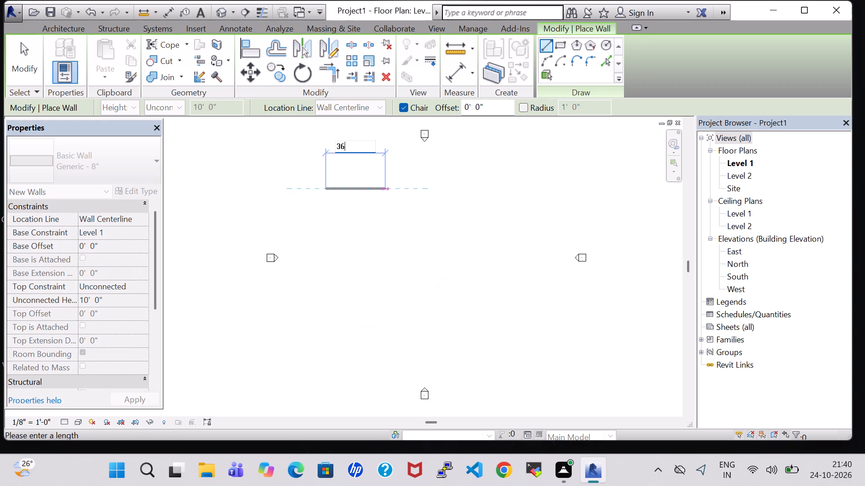
pyautogui.press('Return')
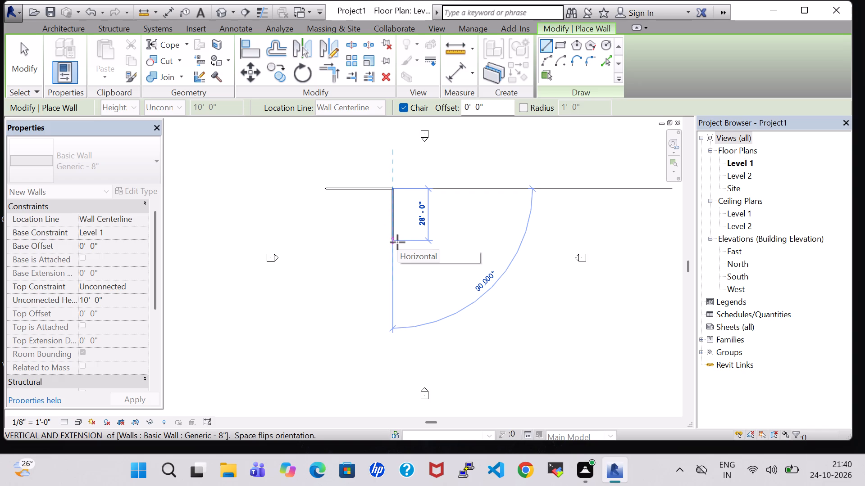
pyautogui.write('36')
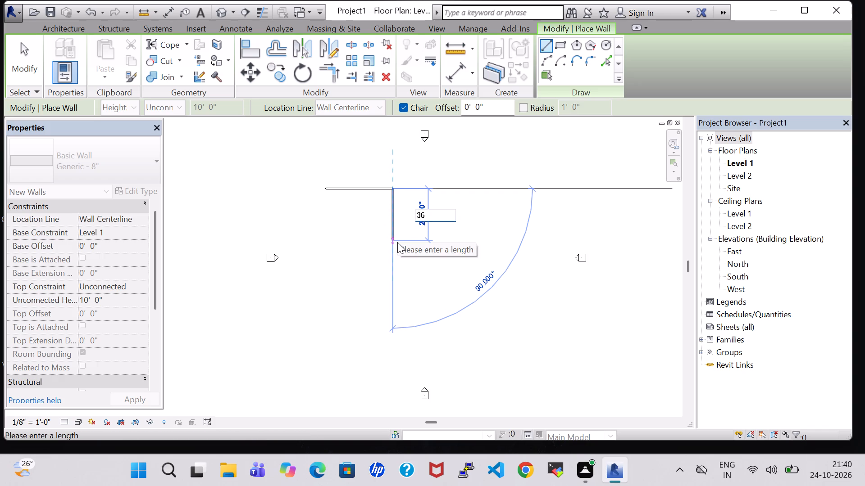
pyautogui.press('Return')
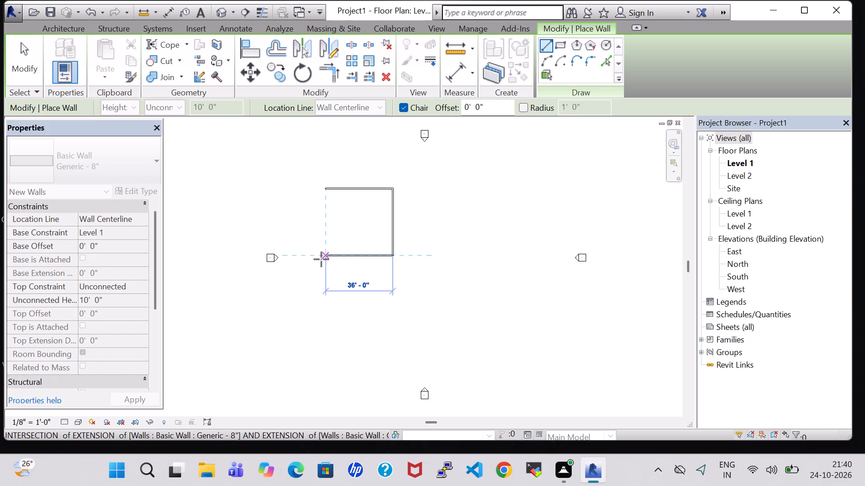
pyautogui.click(321, 259)
pyautogui.click(320, 193)
pyautogui.scroll(6, 320, 193)
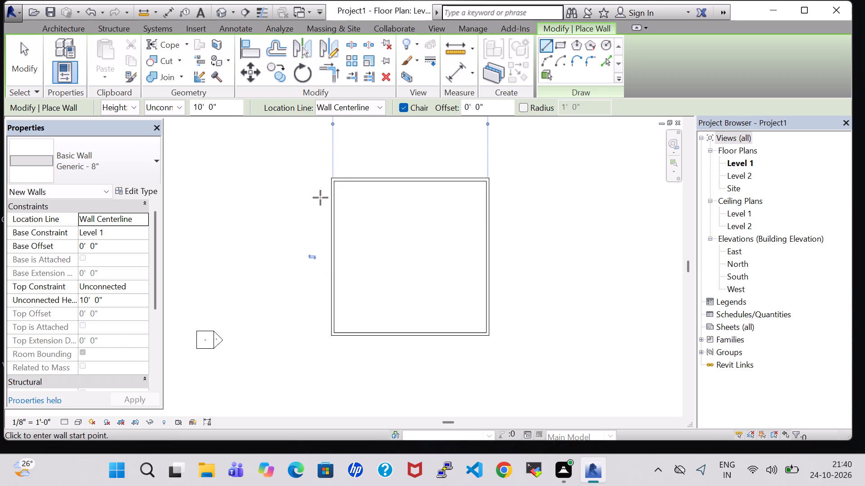
pyautogui.press('Escape')
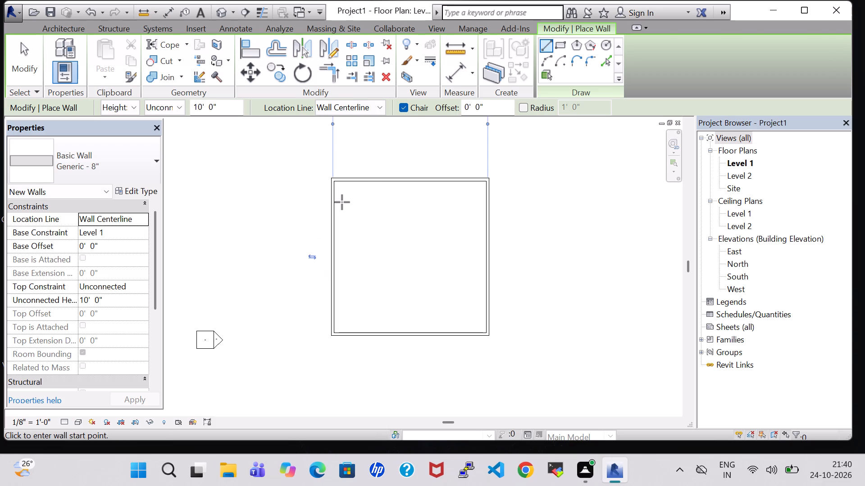
pyautogui.press('Escape')
# Draw a horizontal partition wall across the full width of the square, about 10'-1" south of the north wall.
pyautogui.moveTo(441, 233); pyautogui.dragTo(519, 220, button='middle')
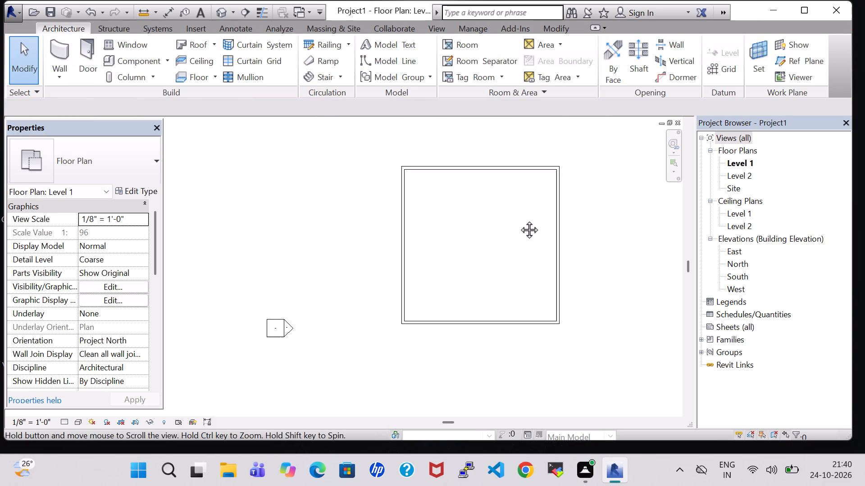
pyautogui.moveTo(519, 220); pyautogui.dragTo(523, 219, button='middle')
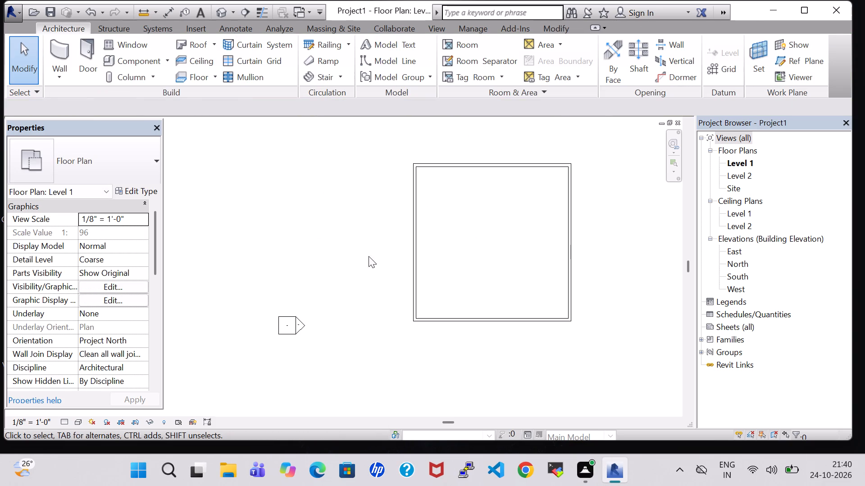
pyautogui.click(61, 45)
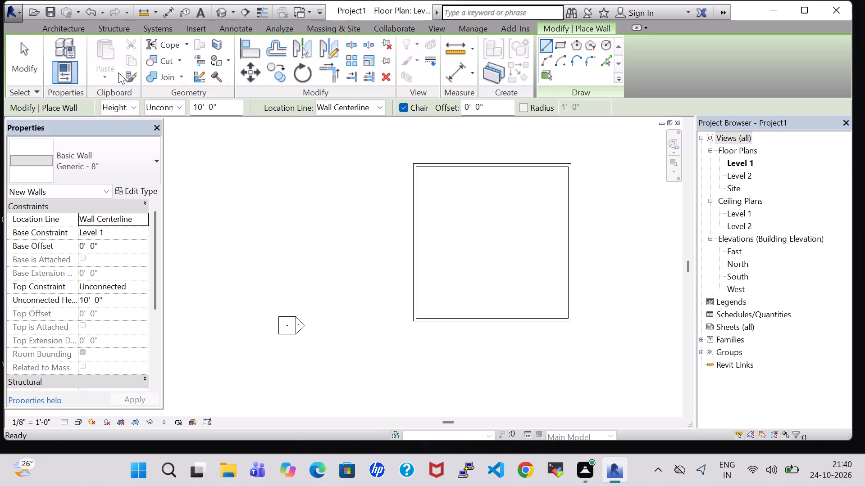
pyautogui.click(414, 208)
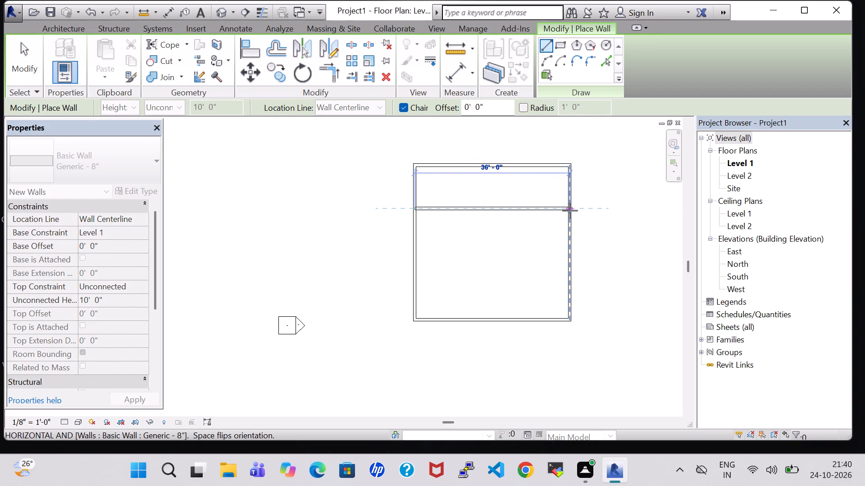
pyautogui.click(570, 211)
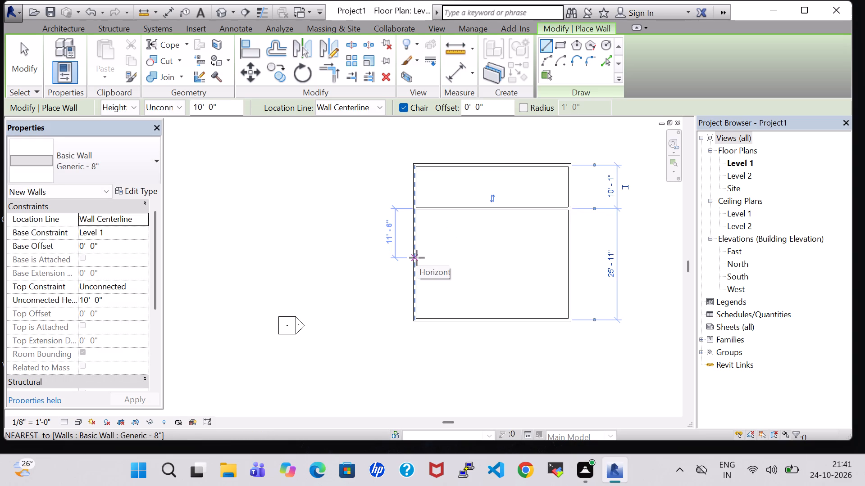
# Wall off two rooms 11'-6" deep below the partition, about 7'-2" wide on the west side and 8'-10" wide on the east.
pyautogui.click(417, 258)
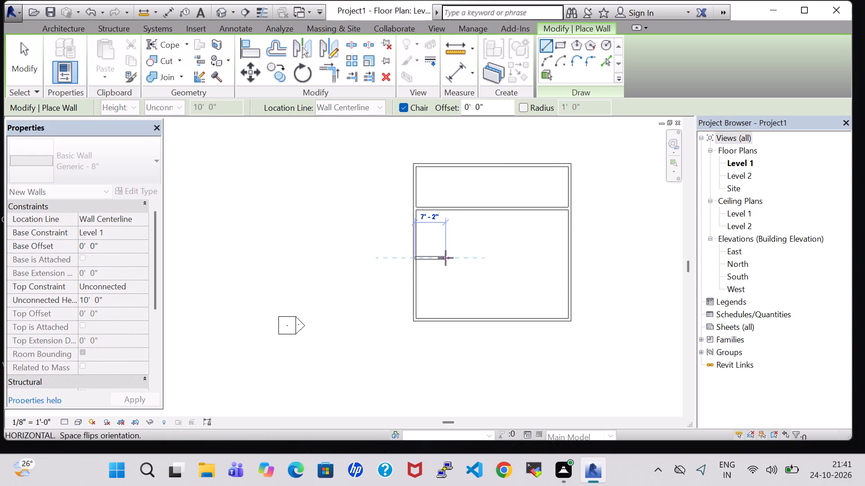
pyautogui.click(446, 258)
pyautogui.click(443, 211)
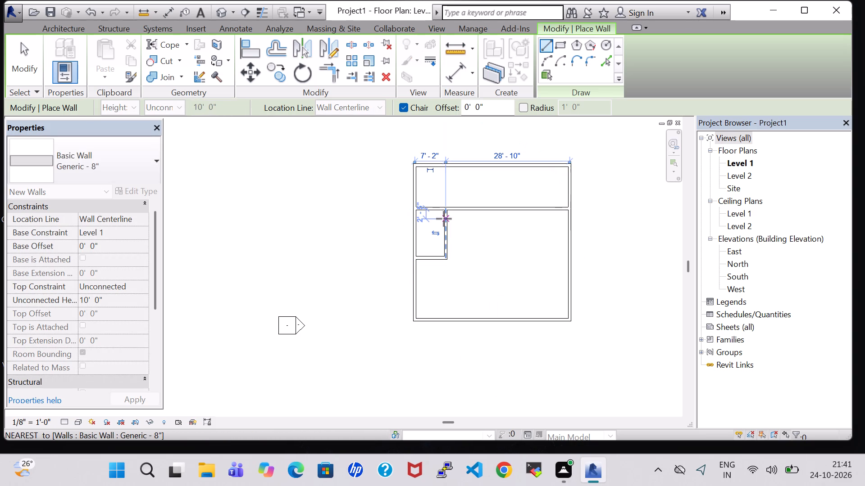
pyautogui.click(532, 210)
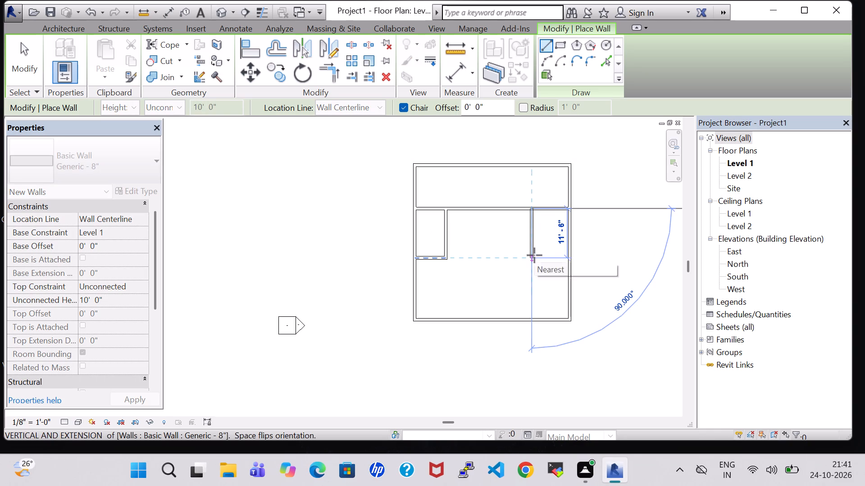
pyautogui.click(530, 257)
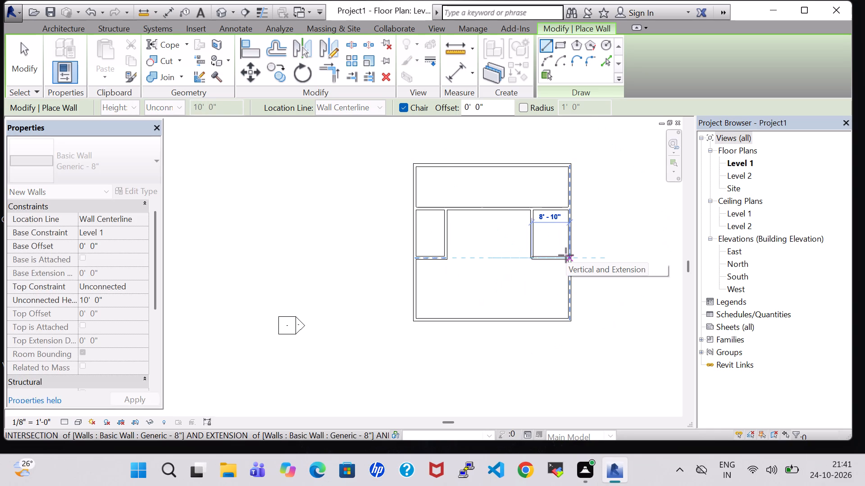
pyautogui.click(569, 255)
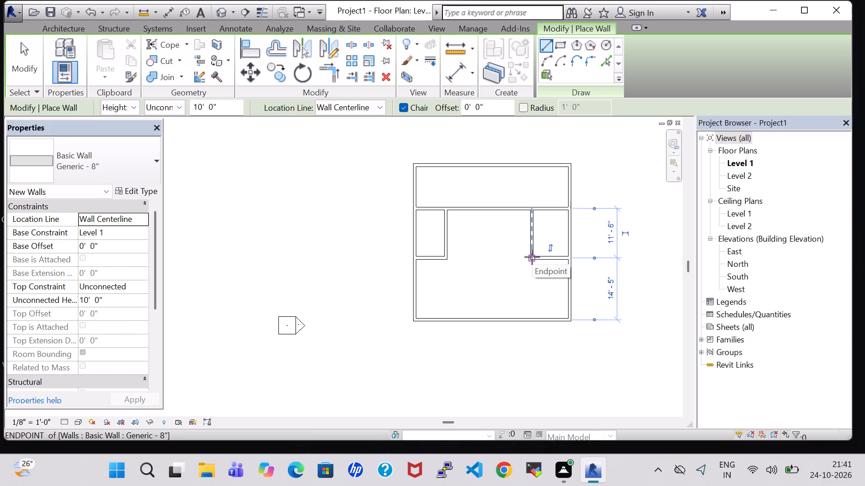
# Join the south corners of the two side rooms with a horizontal wall, closing off the middle room.
pyautogui.click(415, 257)
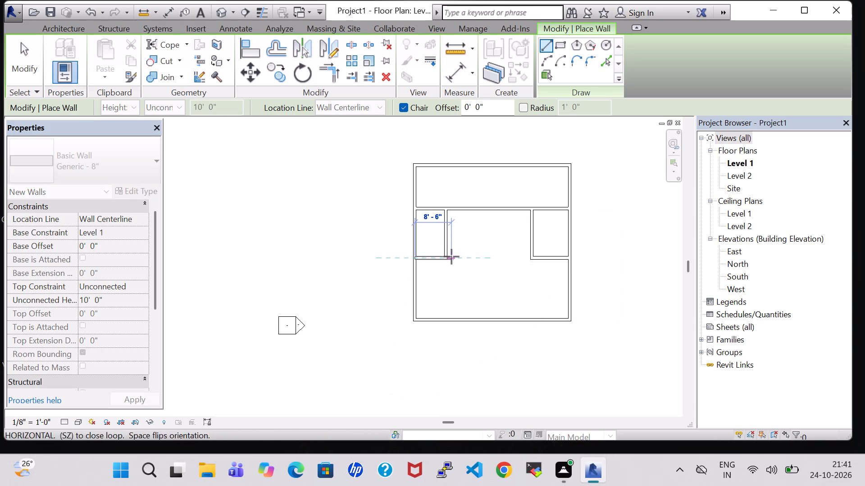
pyautogui.press('Escape')
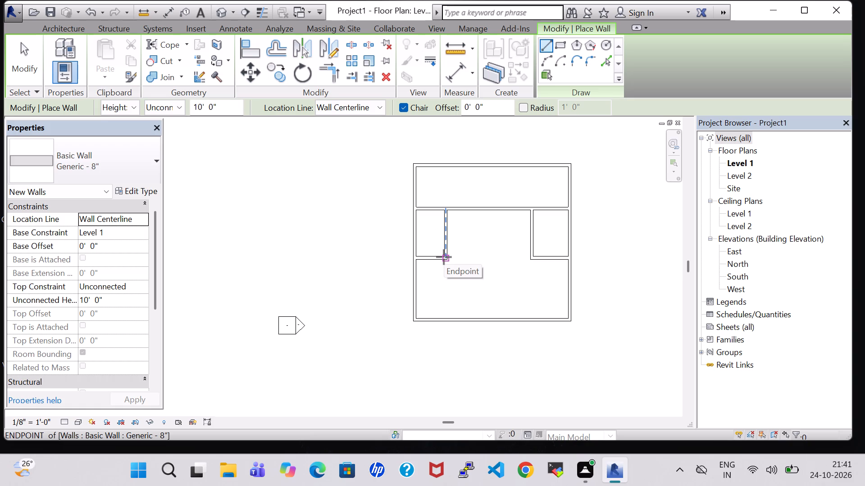
pyautogui.click(444, 257)
pyautogui.click(530, 259)
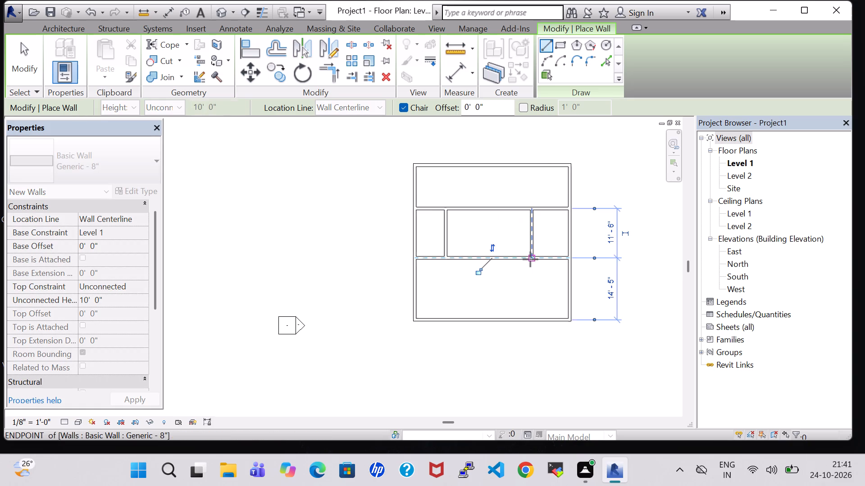
pyautogui.press('Escape')
pyautogui.press('Escape')
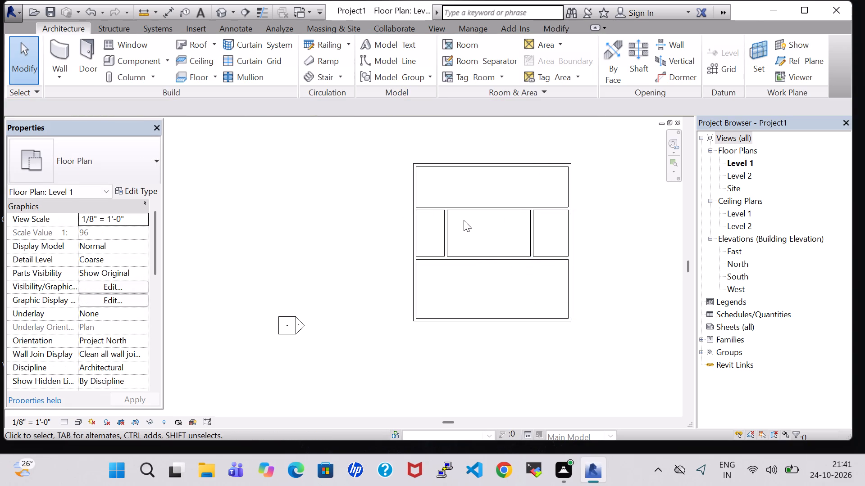
# Draw a vertical partition through the north room, about 3'-10" east of the west side room's inner wall.
pyautogui.click(50, 47)
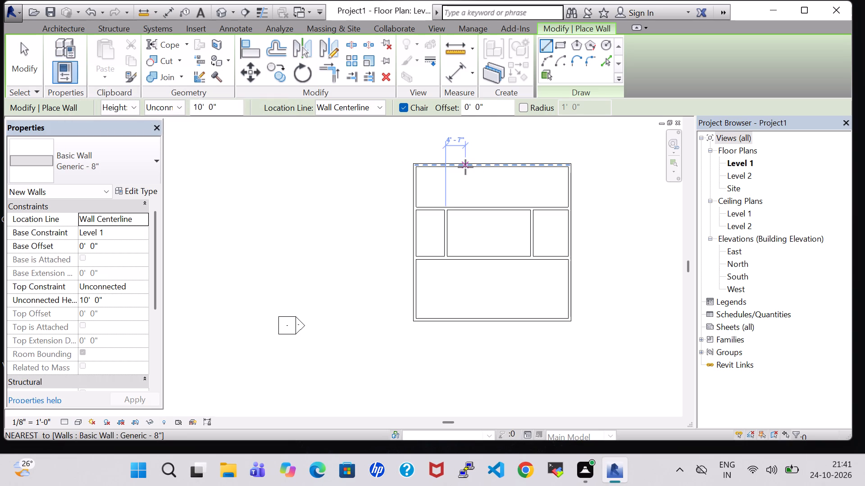
pyautogui.scroll(5, 465, 167)
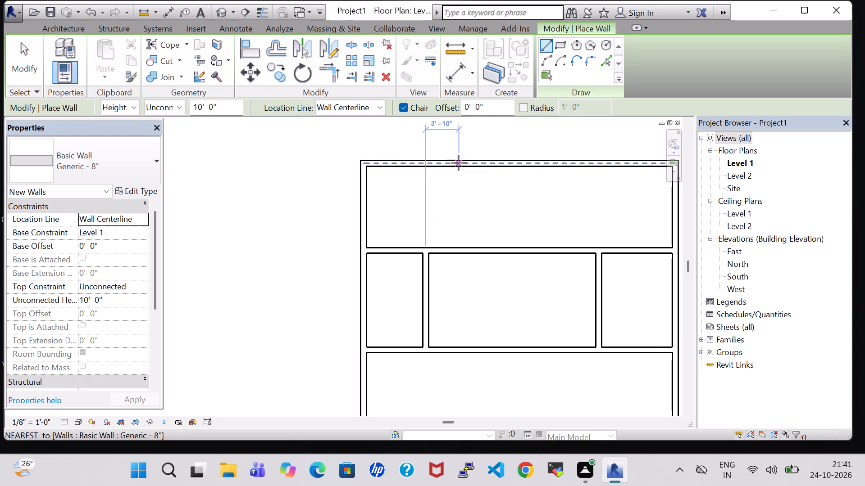
pyautogui.click(459, 163)
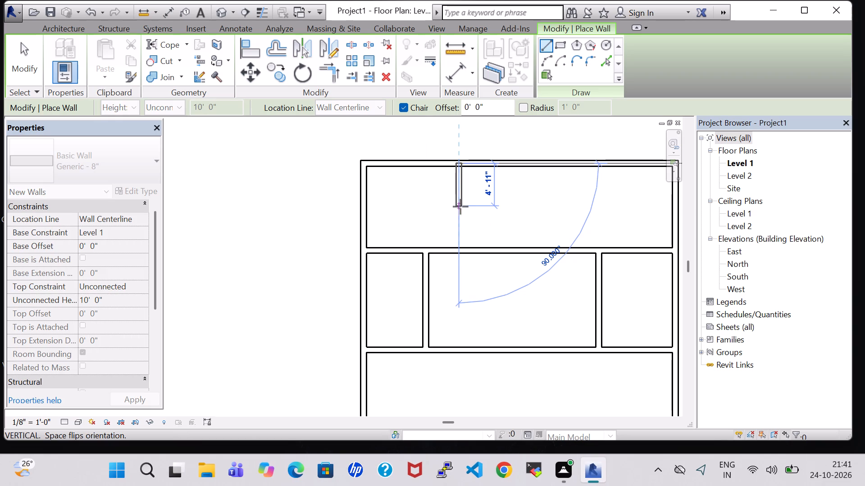
pyautogui.click(464, 247)
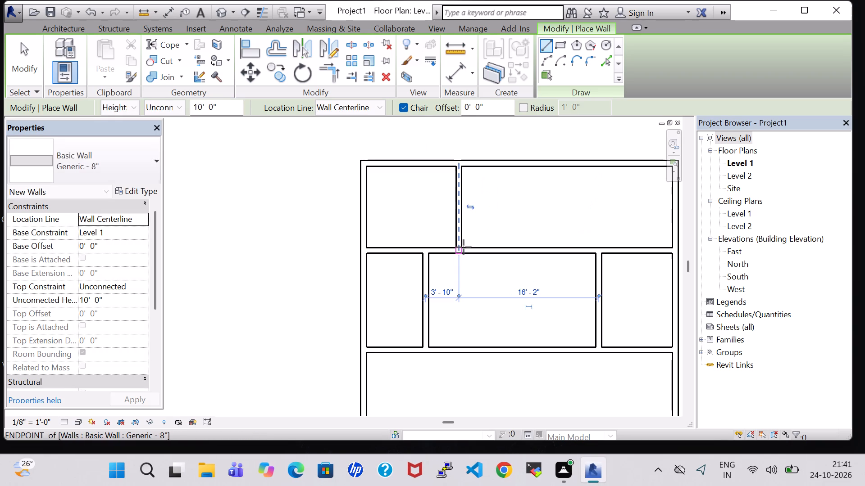
pyautogui.press('Escape')
pyautogui.press('Escape')
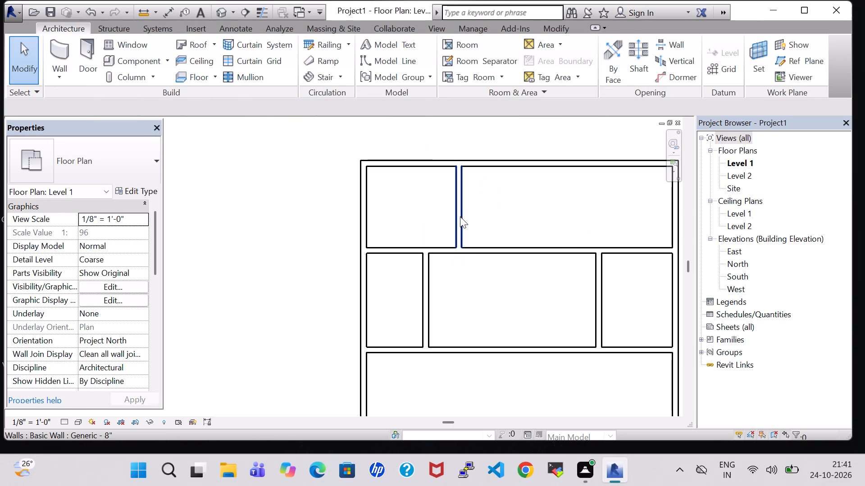
# Nudge the north room's vertical partition about 1' to the east.
pyautogui.click(460, 216)
pyautogui.press('Right')
pyautogui.press('Right')
pyautogui.press('Right')
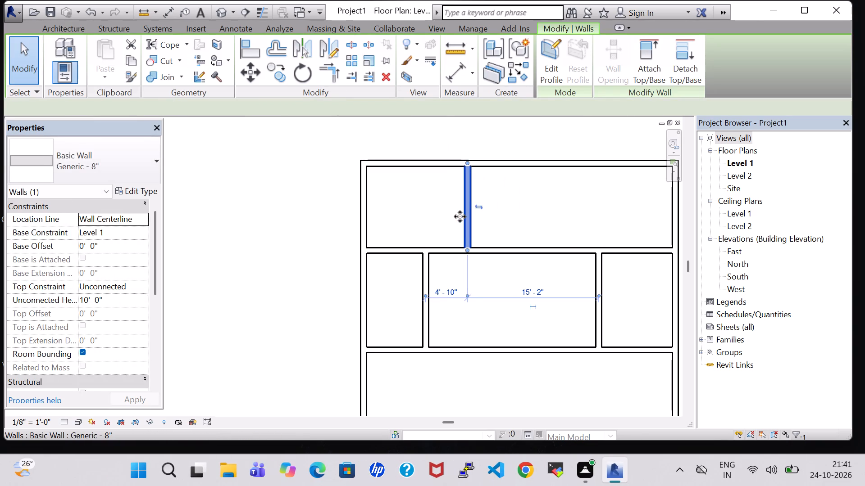
# Nudge the north room's vertical partition about 4" to the west.
pyautogui.press('Left')
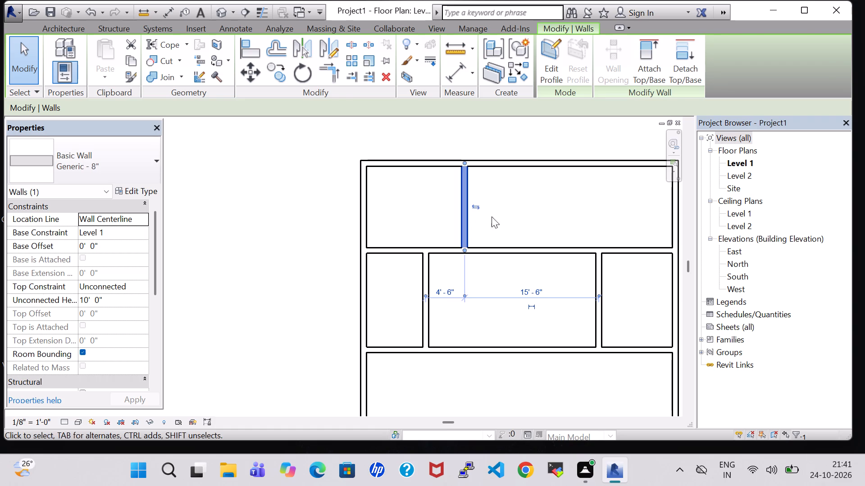
pyautogui.click(532, 211)
# Draw a second vertical partition through the north room, about 11'-1" east of the first one.
pyautogui.click(62, 45)
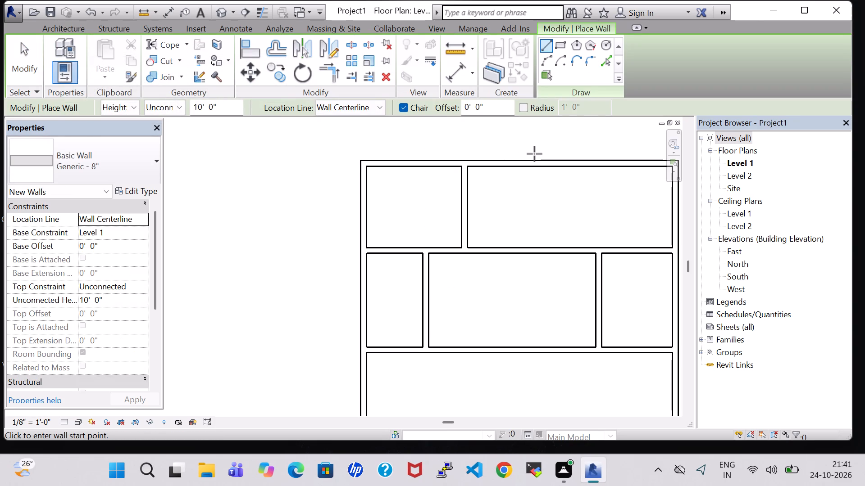
pyautogui.click(561, 165)
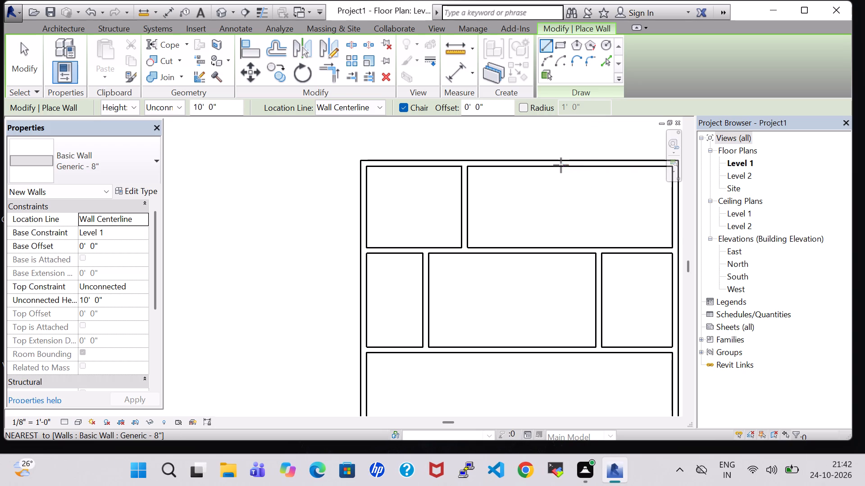
pyautogui.click(566, 249)
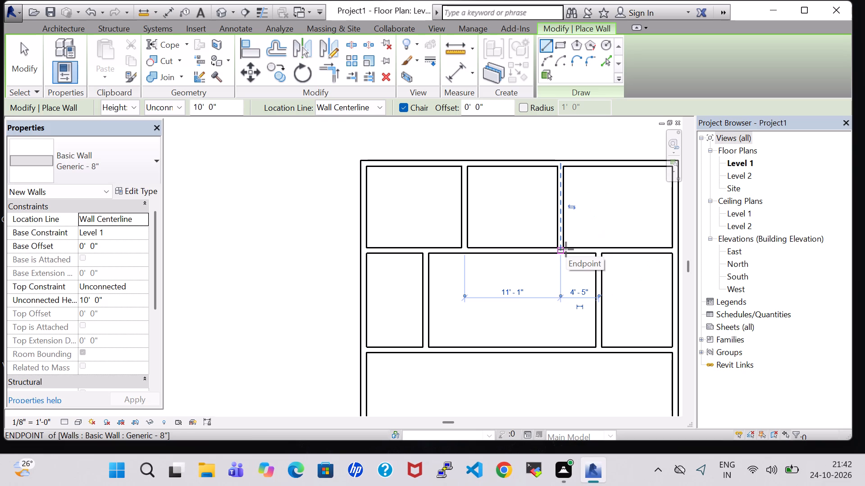
pyautogui.press('Escape')
pyautogui.press('Escape')
pyautogui.click(561, 220)
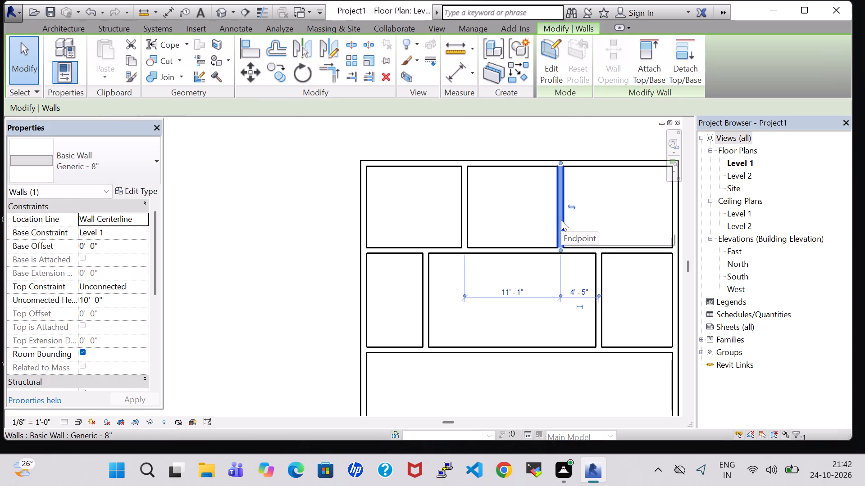
pyautogui.click(583, 283)
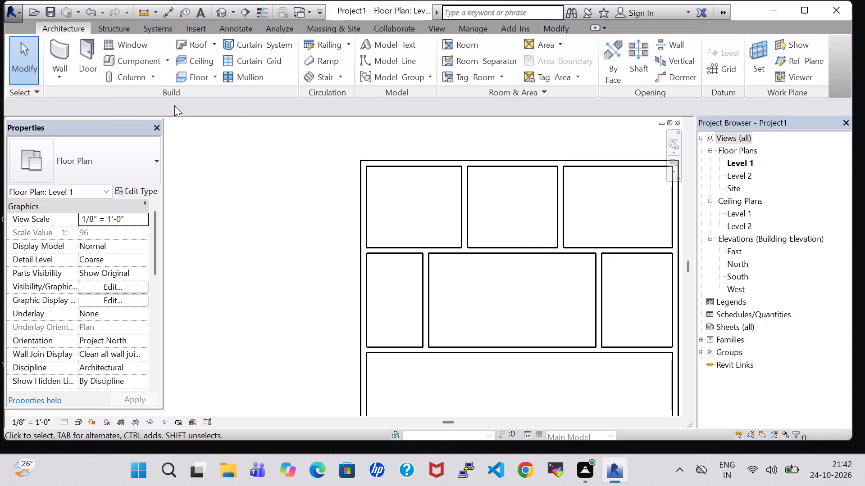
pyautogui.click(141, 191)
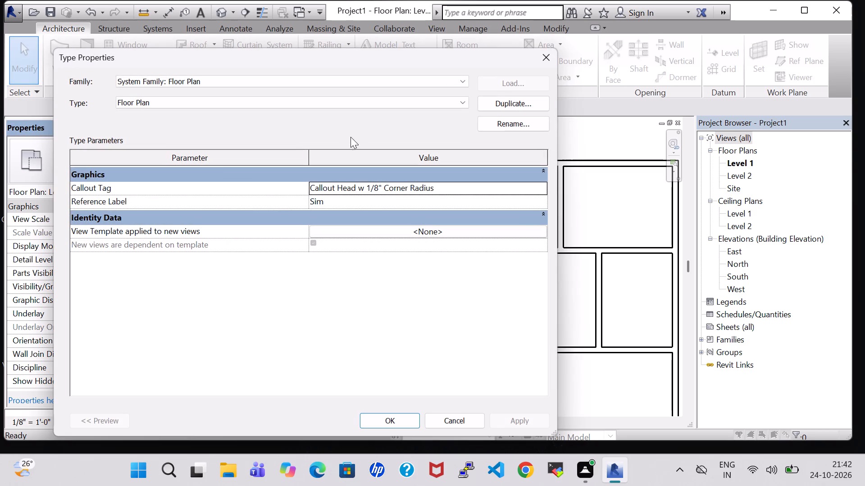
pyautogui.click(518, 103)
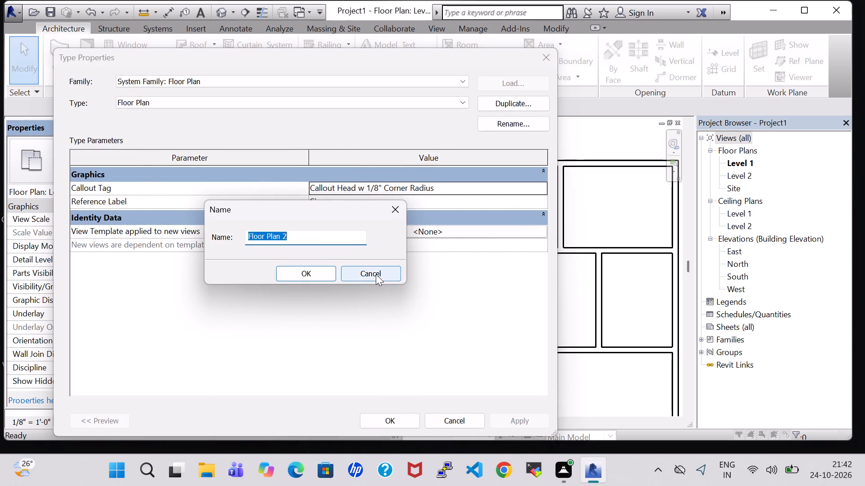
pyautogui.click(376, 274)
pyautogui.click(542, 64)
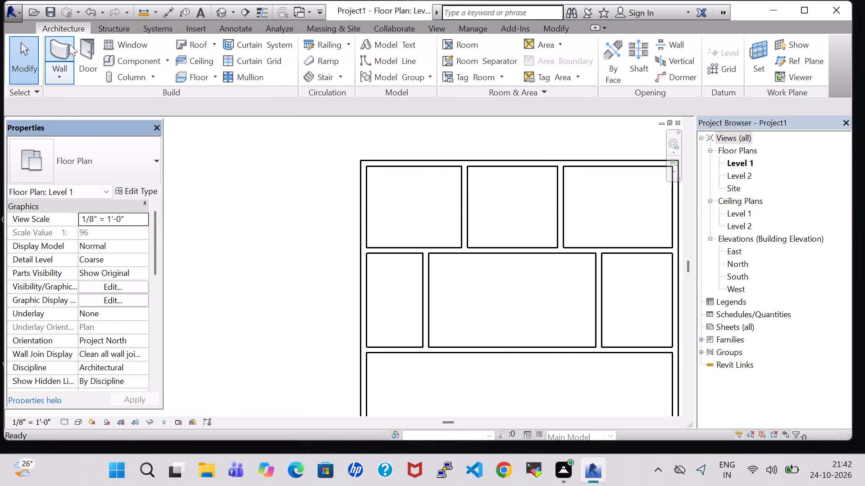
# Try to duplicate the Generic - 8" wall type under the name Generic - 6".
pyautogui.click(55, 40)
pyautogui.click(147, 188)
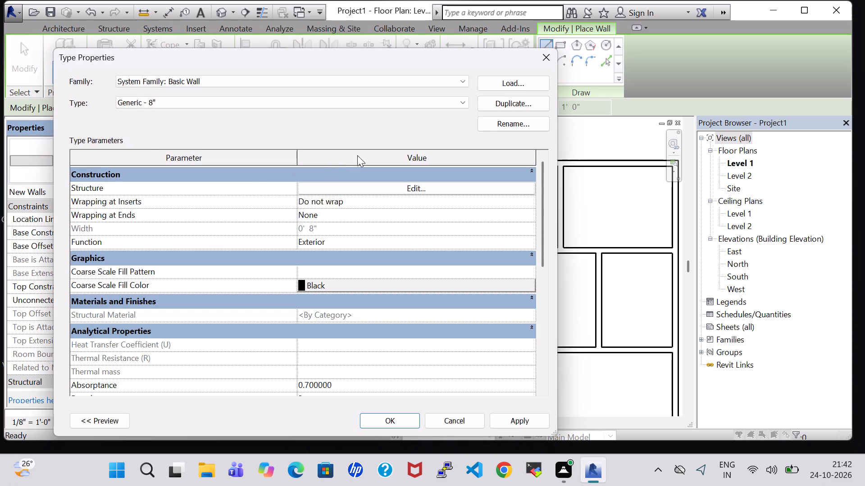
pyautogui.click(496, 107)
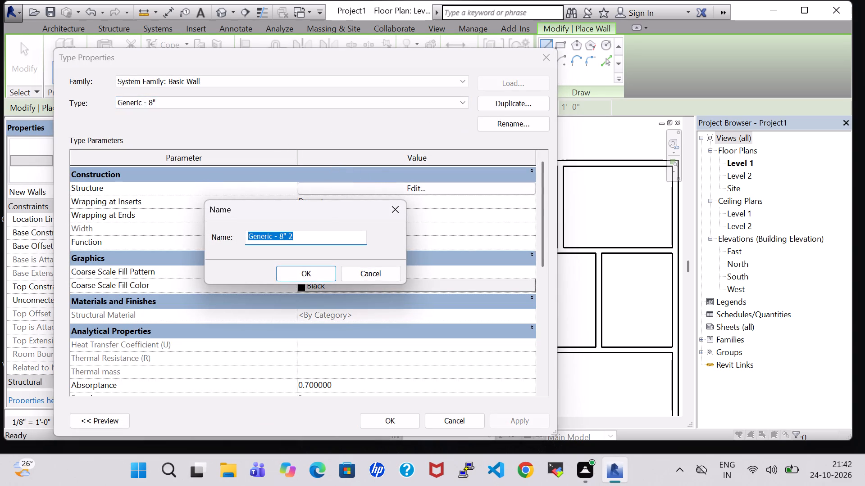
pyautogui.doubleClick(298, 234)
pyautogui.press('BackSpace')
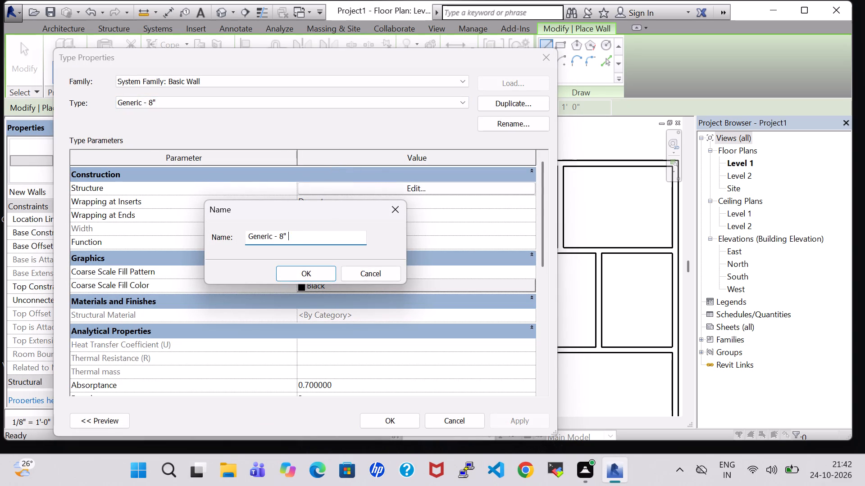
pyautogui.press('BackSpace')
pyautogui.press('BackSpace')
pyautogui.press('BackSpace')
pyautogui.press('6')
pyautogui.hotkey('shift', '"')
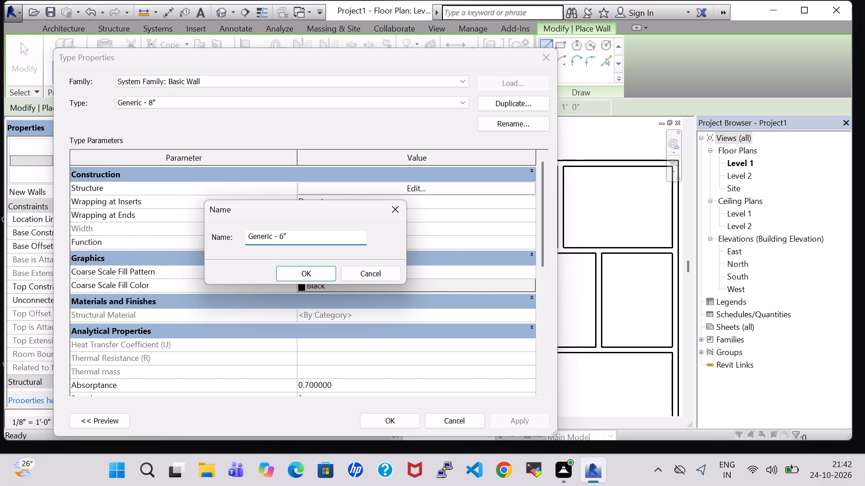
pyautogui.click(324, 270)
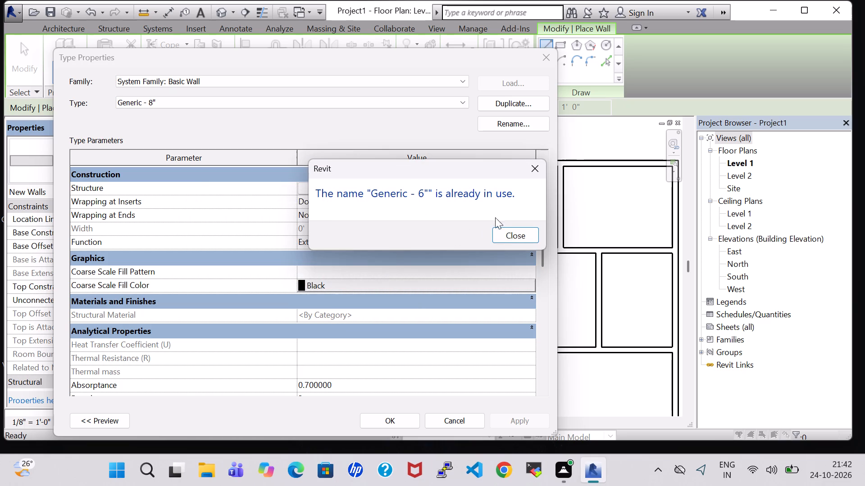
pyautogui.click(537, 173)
# Duplicate the Generic - 8" basic wall type and name the copy INNER 6".
pyautogui.click(510, 97)
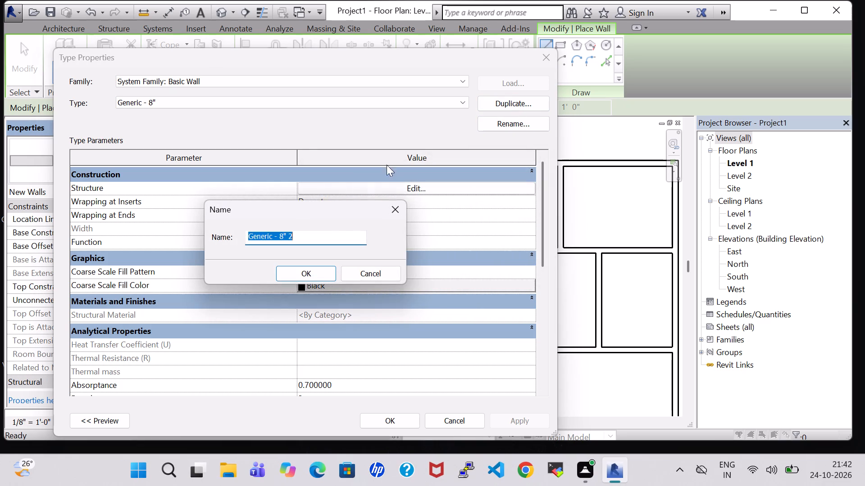
pyautogui.doubleClick(304, 238)
pyautogui.press('BackSpace')
pyautogui.press('BackSpace')
pyautogui.press('BackSpace')
pyautogui.press('BackSpace')
pyautogui.press('BackSpace')
pyautogui.press('BackSpace')
pyautogui.press('BackSpace')
pyautogui.press('BackSpace')
pyautogui.press('BackSpace')
pyautogui.press('BackSpace')
pyautogui.press('BackSpace')
pyautogui.press('BackSpace')
pyautogui.press('BackSpace')
pyautogui.press('BackSpace')
pyautogui.press('BackSpace')
pyautogui.press('BackSpace')
pyautogui.press('BackSpace')
pyautogui.press('BackSpace')
pyautogui.press('BackSpace')
pyautogui.press('BackSpace')
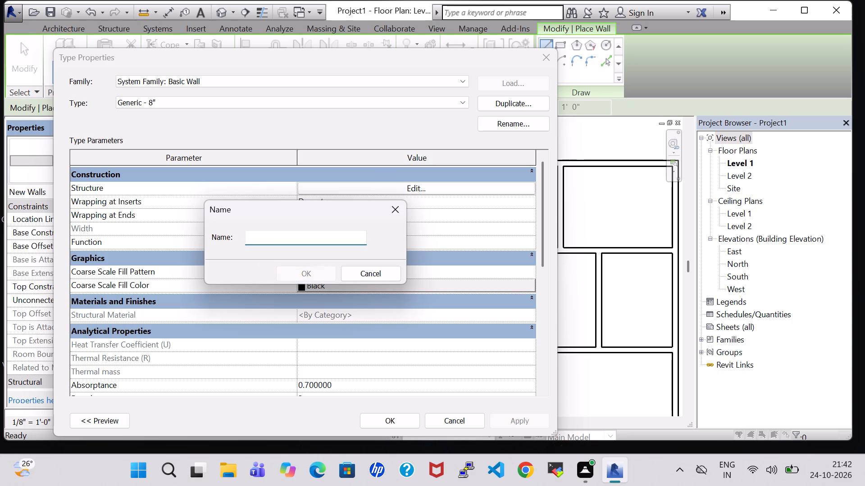
pyautogui.write('INNER 6')
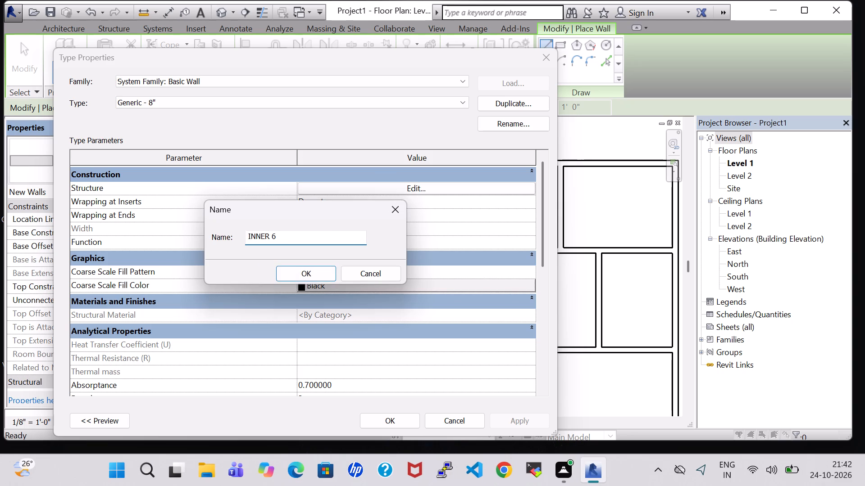
pyautogui.hotkey('shift', '"')
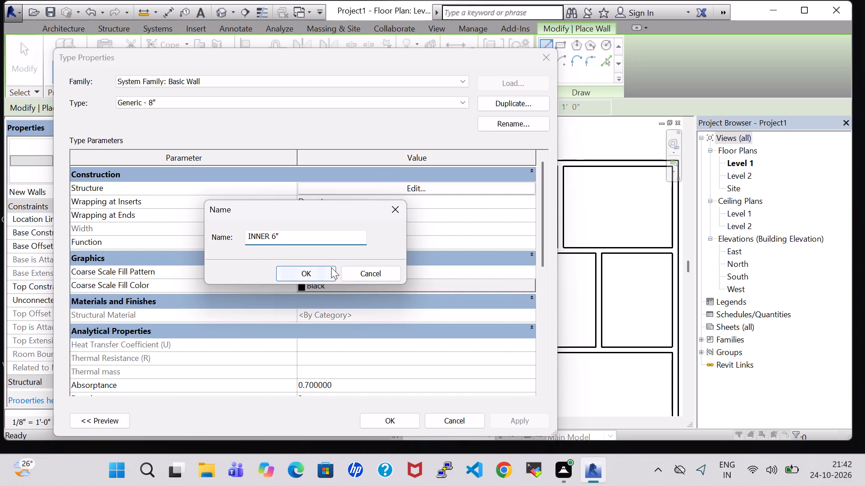
pyautogui.click(331, 267)
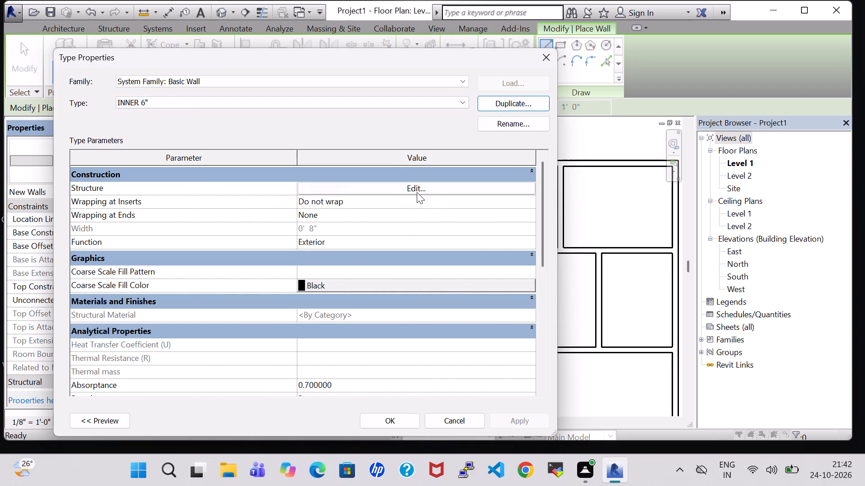
# Set the structure layer of the INNER 6" wall type to a thickness of 6".
pyautogui.click(415, 188)
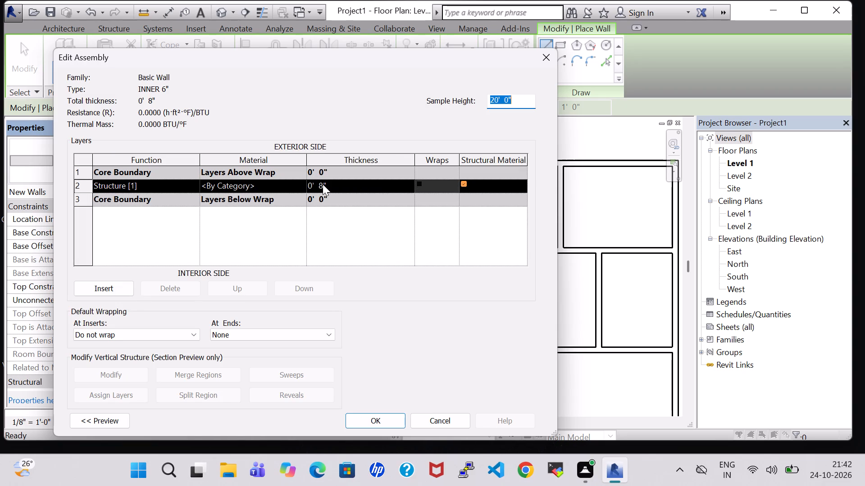
pyautogui.click(323, 184)
pyautogui.click(323, 184)
pyautogui.press('BackSpace')
pyautogui.press('6')
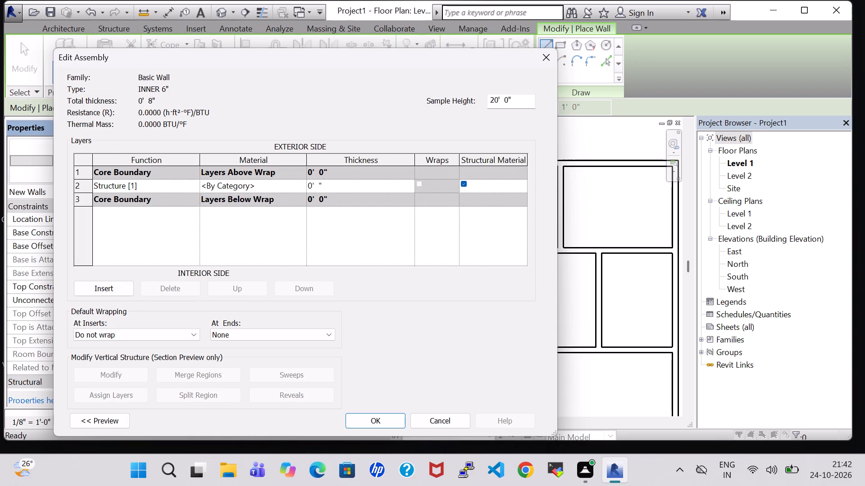
pyautogui.click(372, 423)
pyautogui.click(393, 423)
pyautogui.click(481, 295)
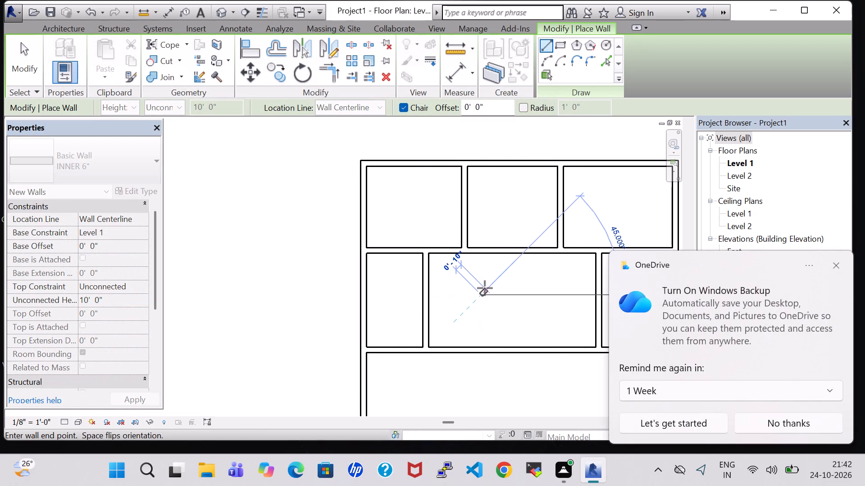
pyautogui.press('Escape')
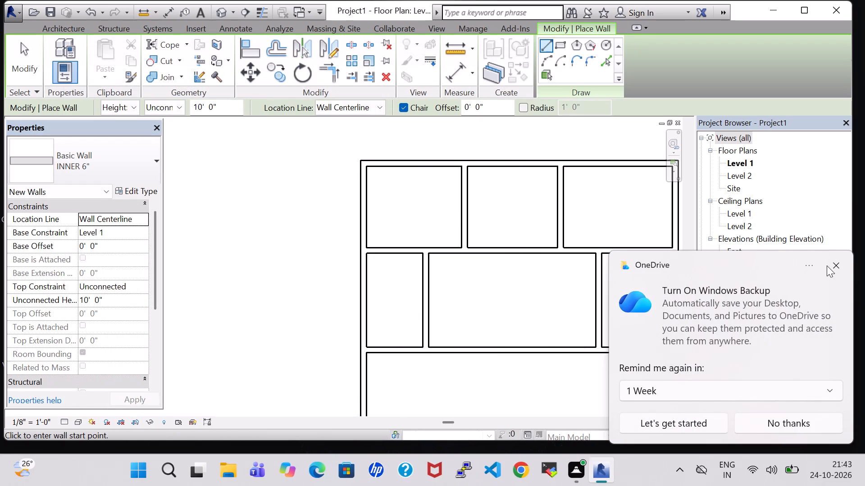
pyautogui.click(834, 265)
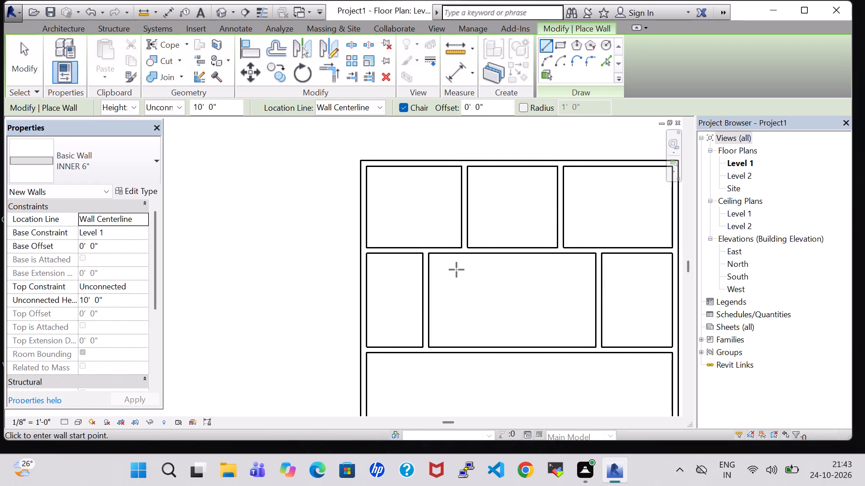
# Change the western vertical partition between the north rooms to the INNER 6" wall type.
pyautogui.moveTo(456, 270); pyautogui.dragTo(390, 263, button='middle')
pyautogui.middleClick(390, 263)
pyautogui.scroll(-1, 390, 263)
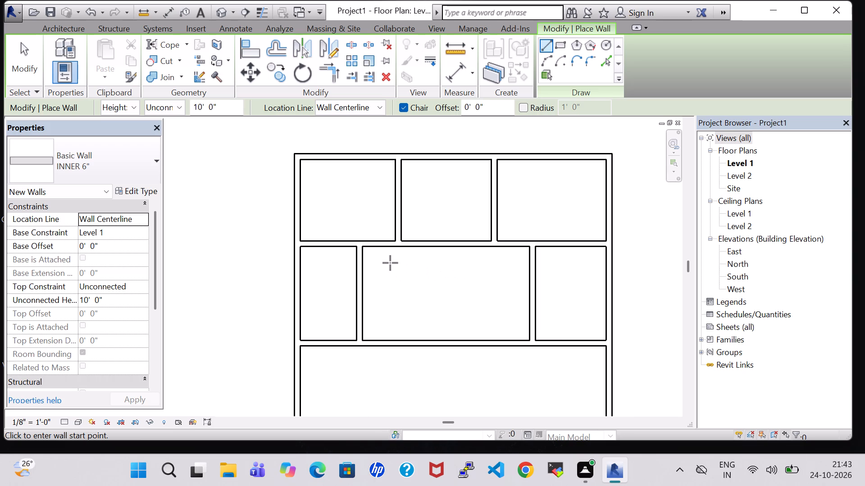
pyautogui.moveTo(390, 263); pyautogui.dragTo(382, 227, button='middle')
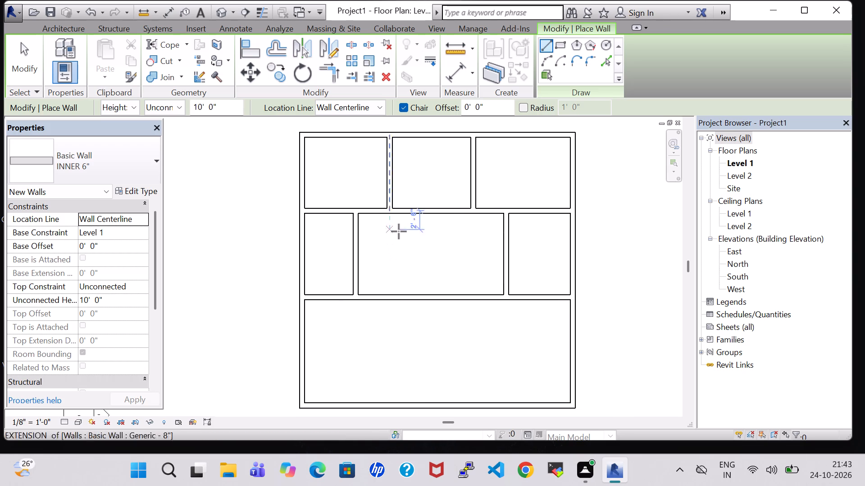
pyautogui.press('Escape')
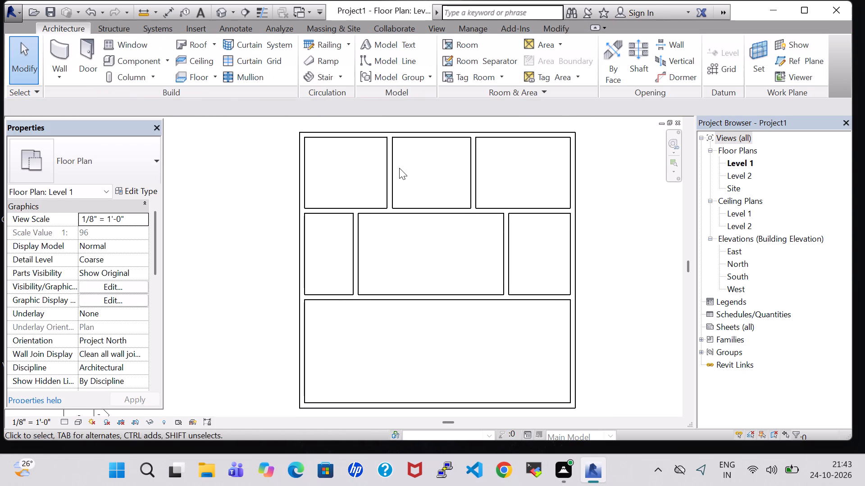
pyautogui.click(387, 165)
pyautogui.click(126, 170)
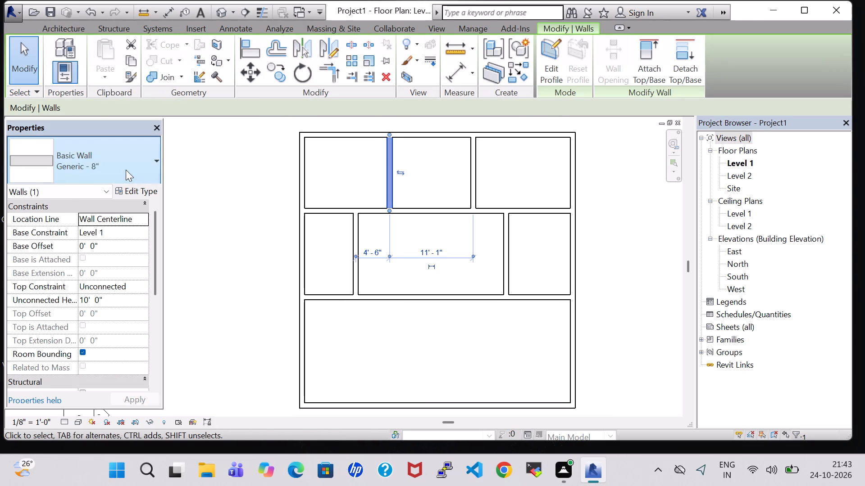
pyautogui.click(108, 480)
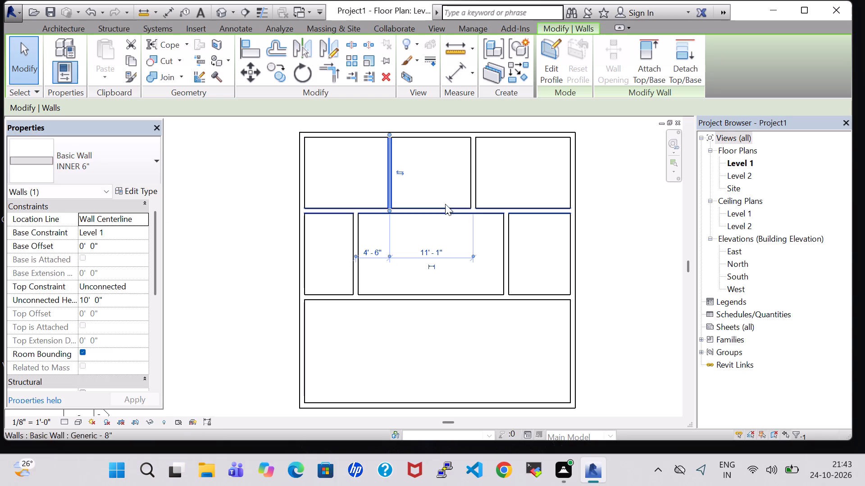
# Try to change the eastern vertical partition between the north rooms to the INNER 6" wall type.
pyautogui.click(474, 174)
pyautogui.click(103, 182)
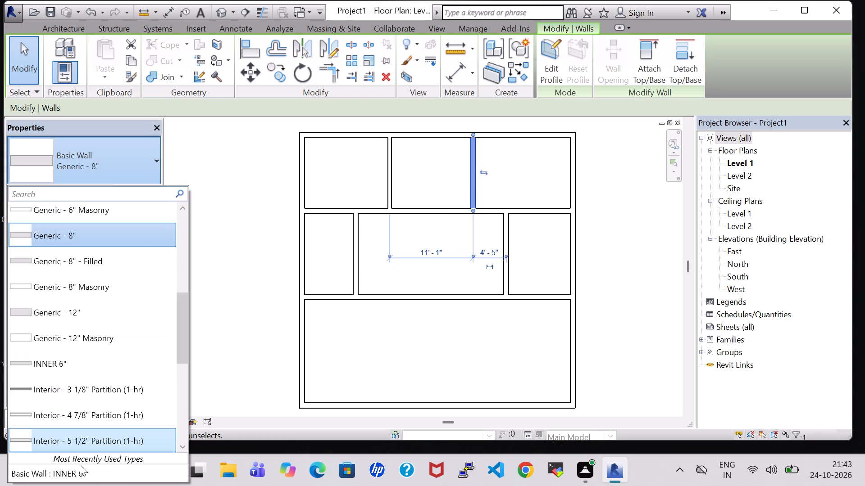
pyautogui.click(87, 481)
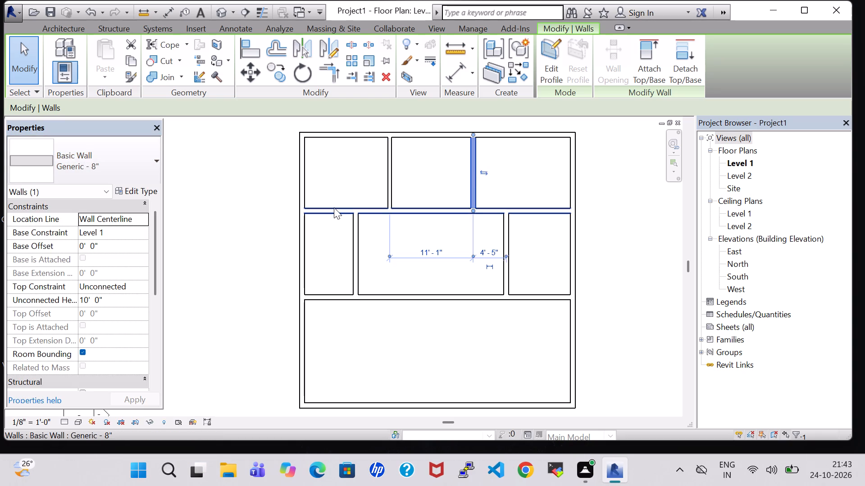
# Change the horizontal partition below the north rooms and the west side room's inner wall to the INNER 6" type.
pyautogui.click(334, 207)
pyautogui.click(116, 159)
pyautogui.click(102, 472)
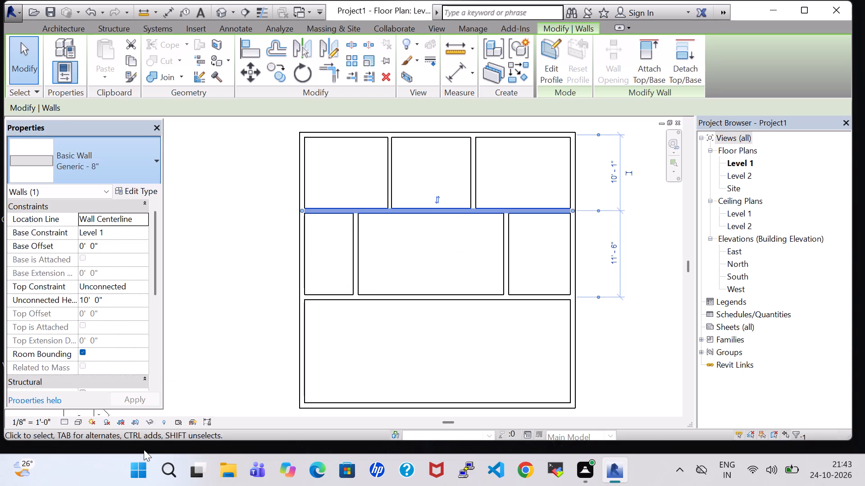
pyautogui.click(349, 254)
pyautogui.click(123, 153)
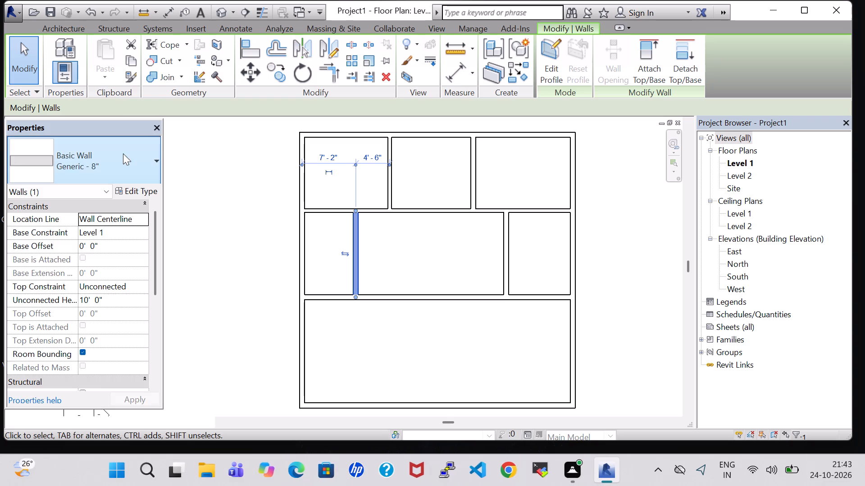
pyautogui.click(89, 472)
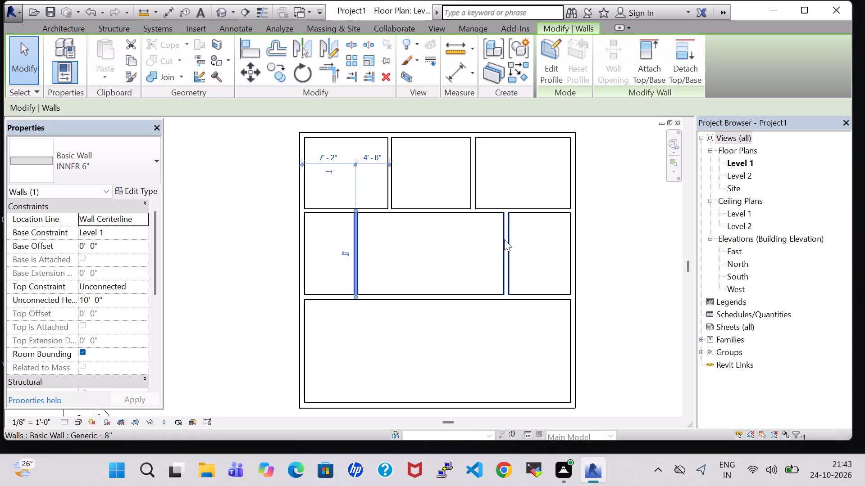
# Change the east side room's inner wall and the horizontal partition above the south room to the INNER 6" type.
pyautogui.click(504, 239)
pyautogui.click(124, 163)
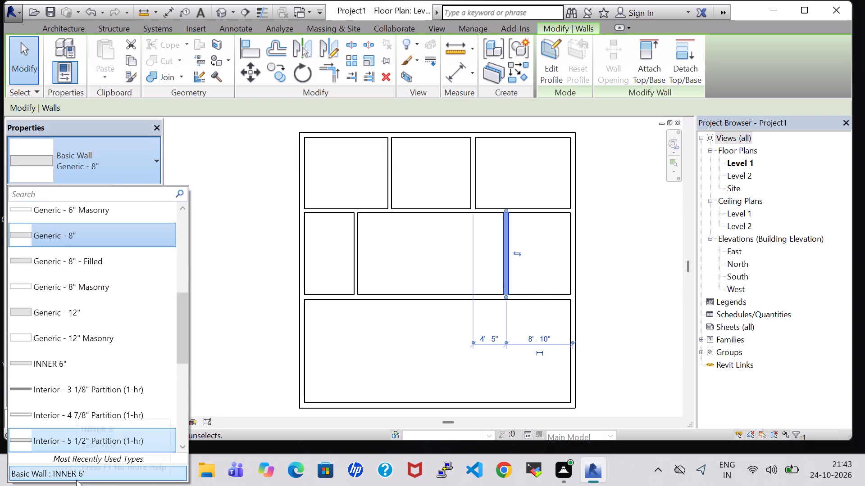
pyautogui.click(76, 480)
pyautogui.click(424, 294)
pyautogui.click(114, 166)
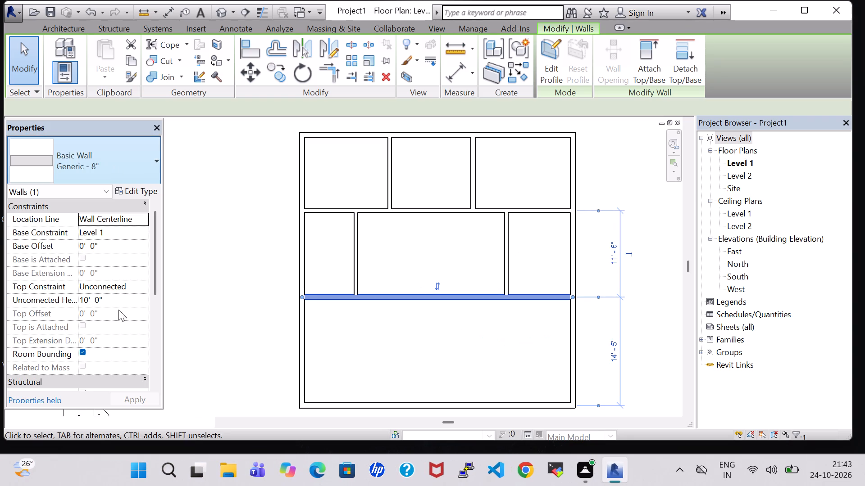
pyautogui.click(117, 468)
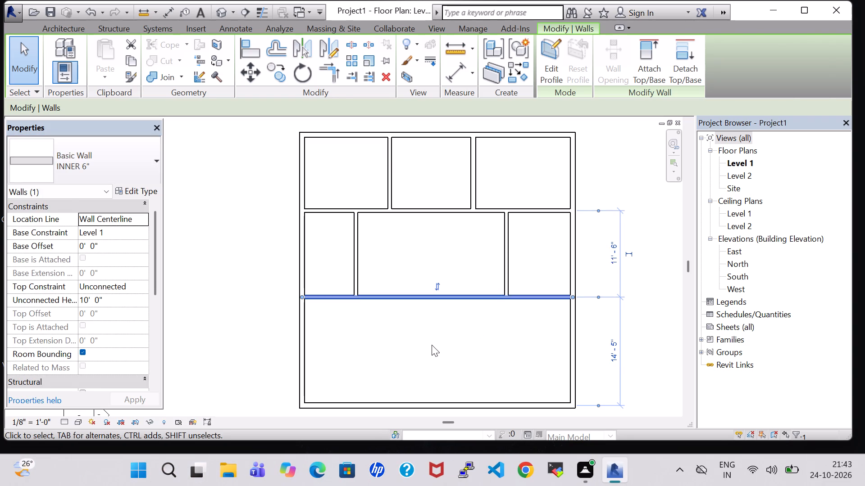
pyautogui.click(432, 345)
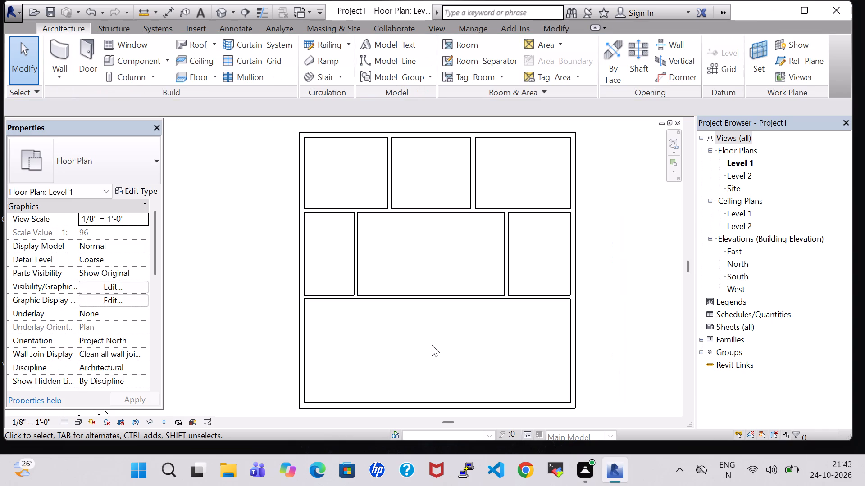
# Draw a horizontal INNER 6" wall about 8'-10" long across the middle of the east side room, splitting it in half.
pyautogui.click(58, 44)
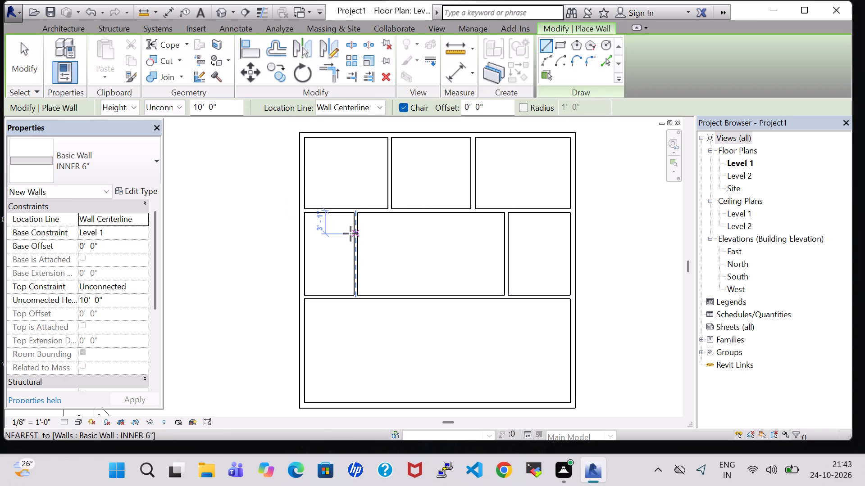
pyautogui.click(505, 253)
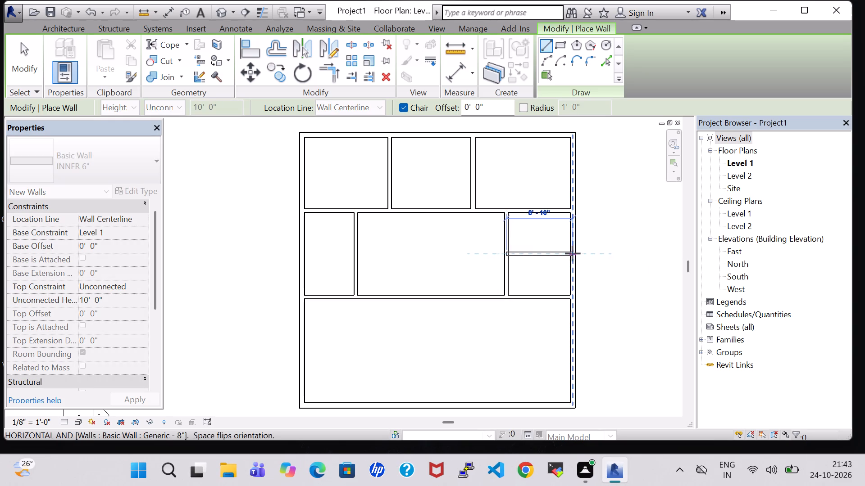
pyautogui.click(573, 253)
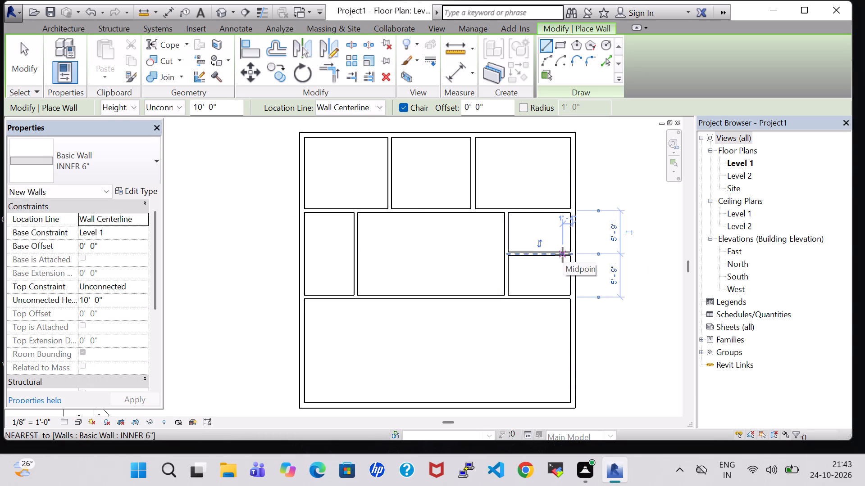
pyautogui.press('Escape')
pyautogui.press('Escape')
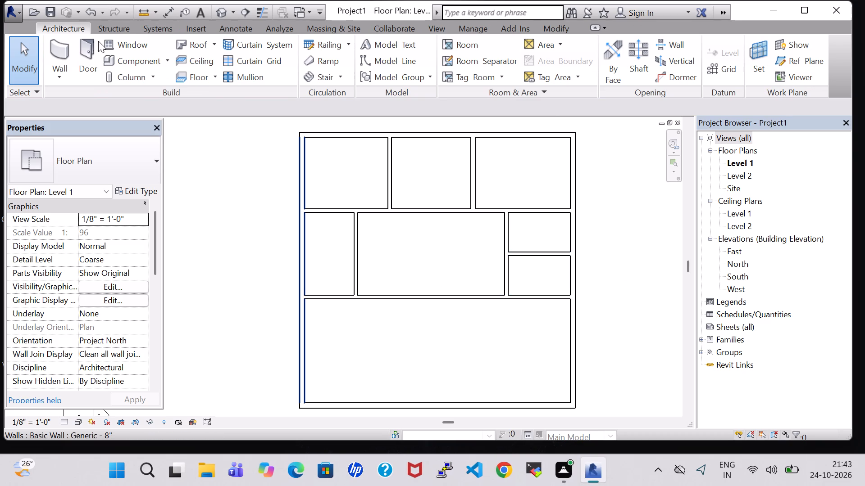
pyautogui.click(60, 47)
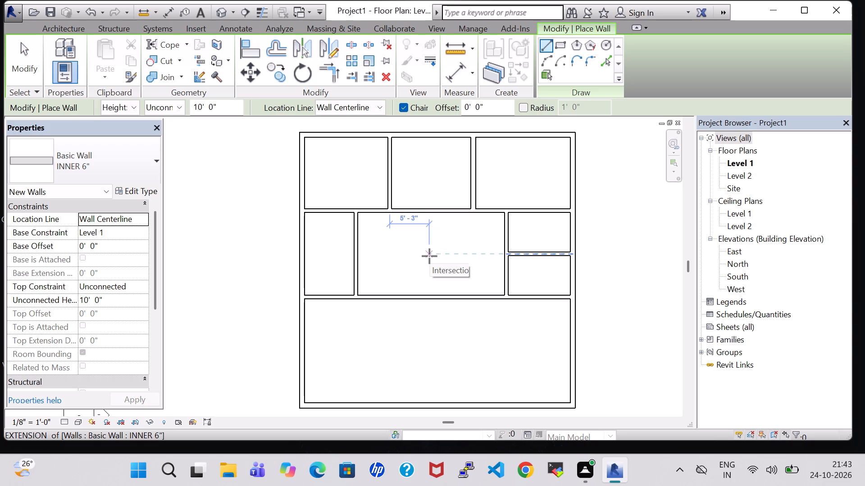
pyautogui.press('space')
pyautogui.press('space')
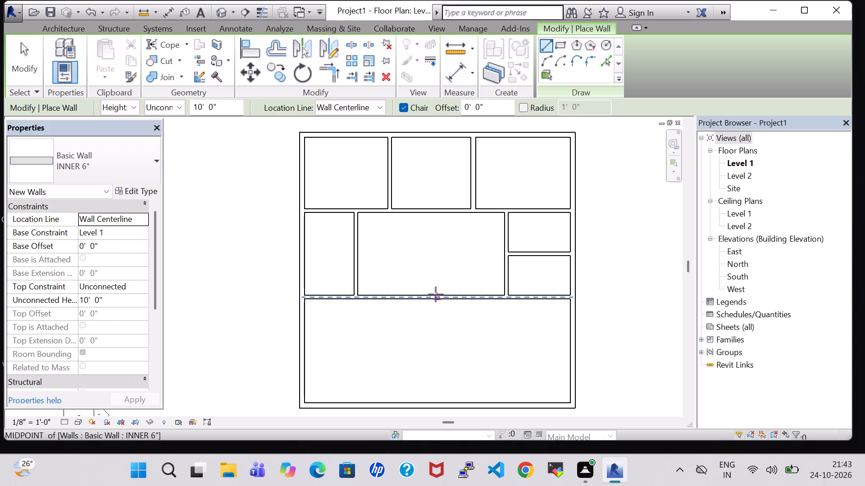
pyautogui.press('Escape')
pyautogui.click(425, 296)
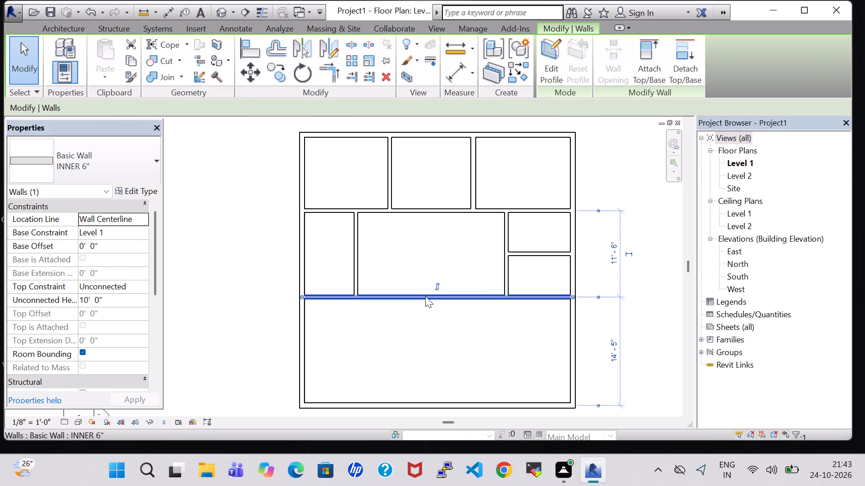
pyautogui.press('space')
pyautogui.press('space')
# Nudge the horizontal partition below the north rooms southward until it is 11'-1" from the north exterior wall.
pyautogui.click(409, 212)
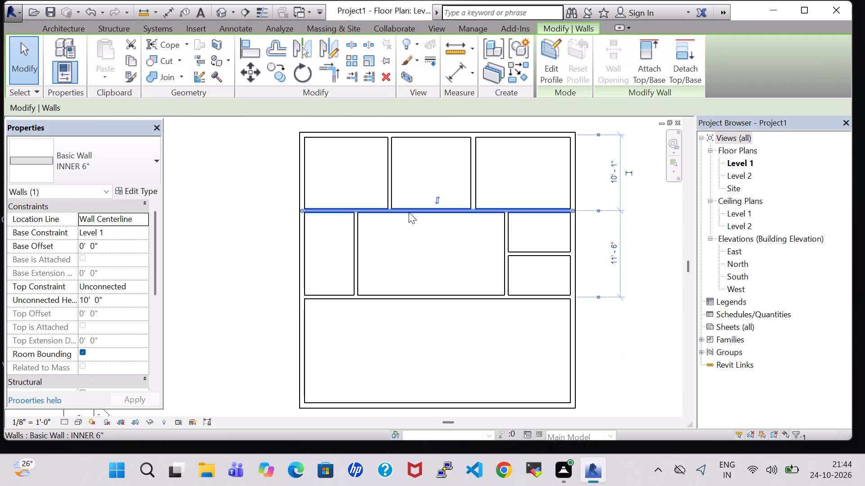
pyautogui.rightClick(409, 212)
pyautogui.click(649, 335)
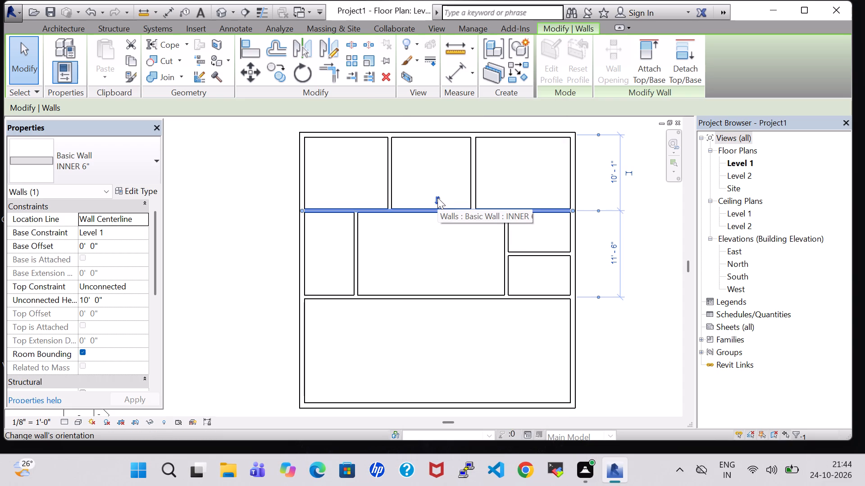
pyautogui.press('Down')
pyautogui.press('Down')
pyautogui.press('Down')
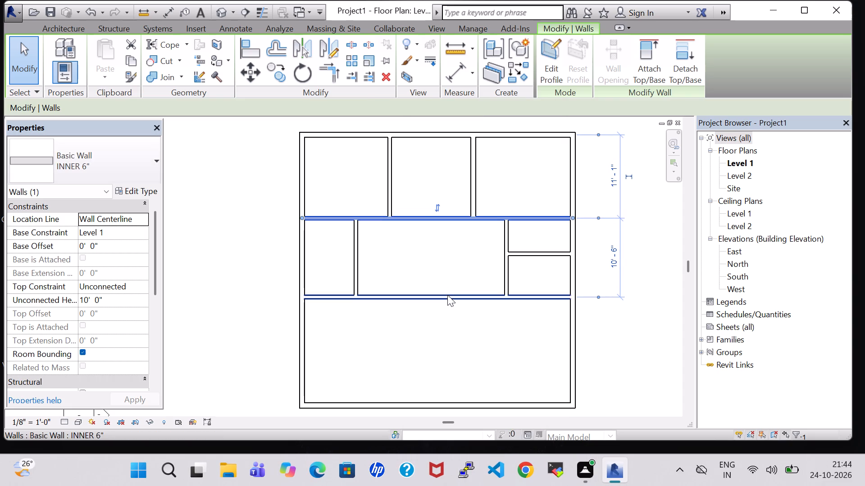
# Nudge the horizontal partition above the south room southward until it is 12'-9" from the south exterior wall.
pyautogui.click(447, 295)
pyautogui.press('Down')
pyautogui.press('Down')
pyautogui.press('Down')
pyautogui.press('Down')
pyautogui.press('Down')
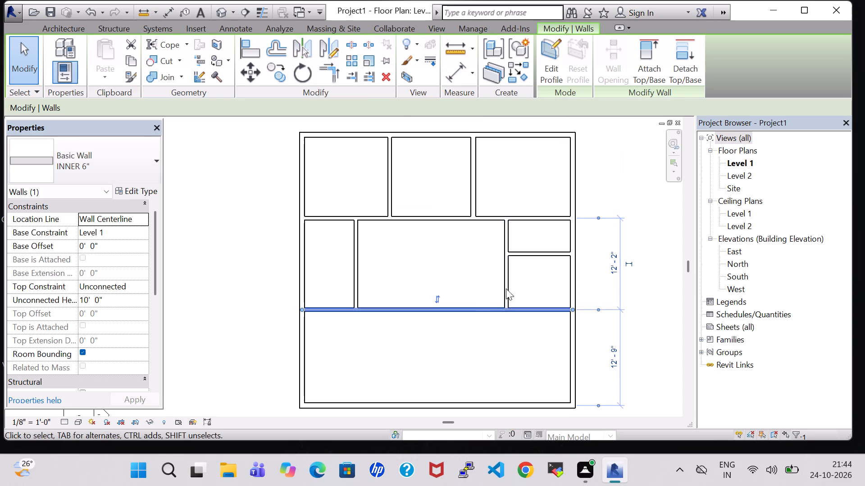
pyautogui.click(609, 183)
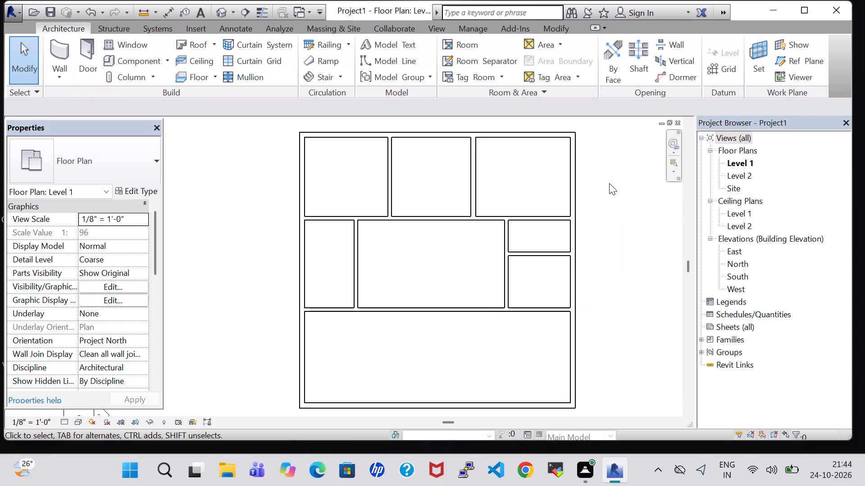
# Divide the south room into three with two vertical INNER 6" walls, each 12'-9" long, aligned with the north rooms' partitions.
pyautogui.click(50, 54)
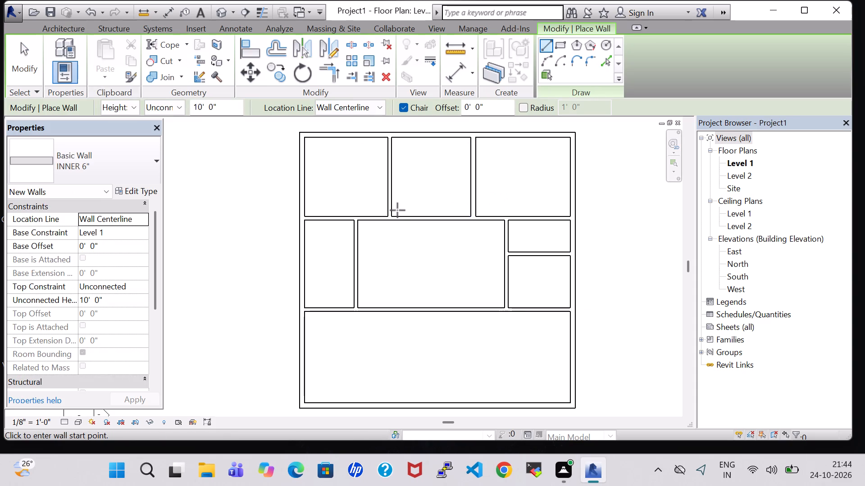
pyautogui.click(389, 308)
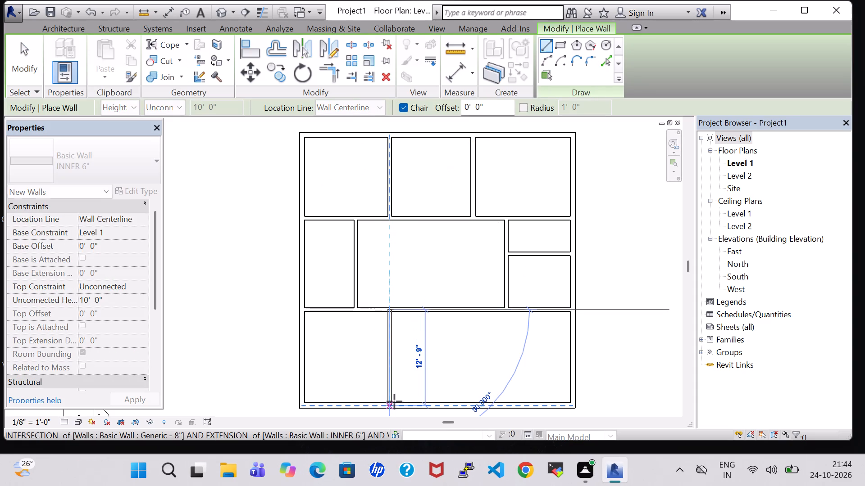
pyautogui.click(395, 403)
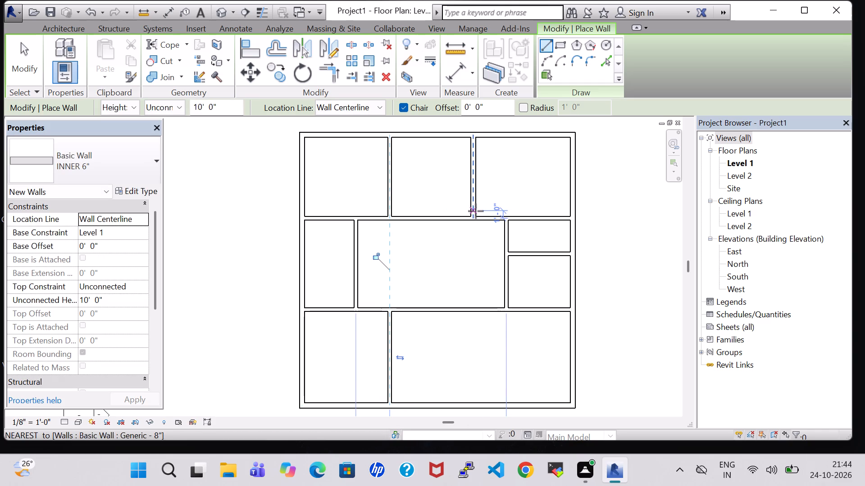
pyautogui.click(473, 310)
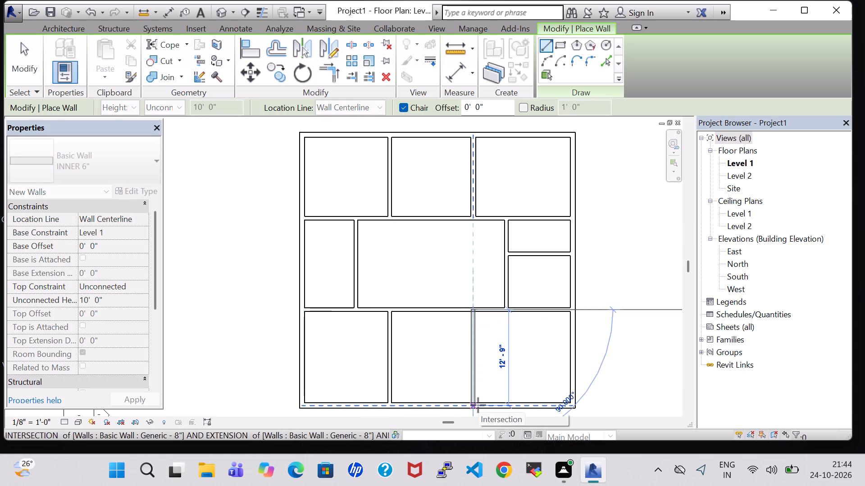
pyautogui.click(478, 405)
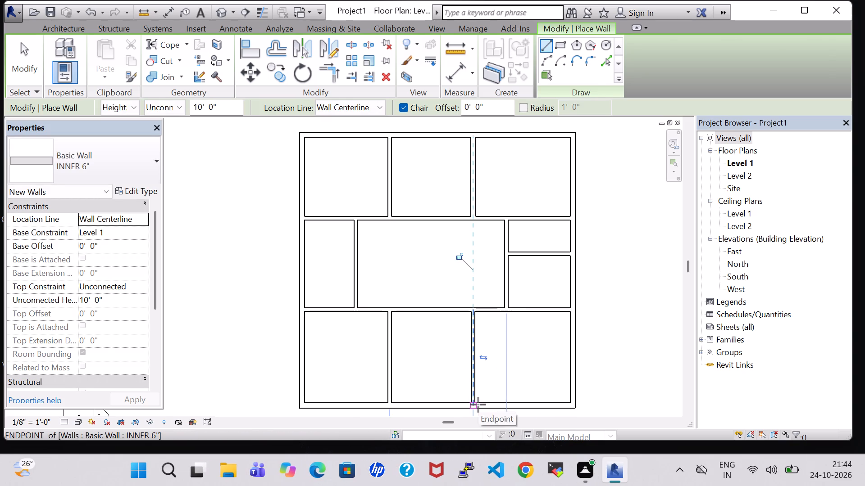
pyautogui.press('Escape')
pyautogui.press('Escape')
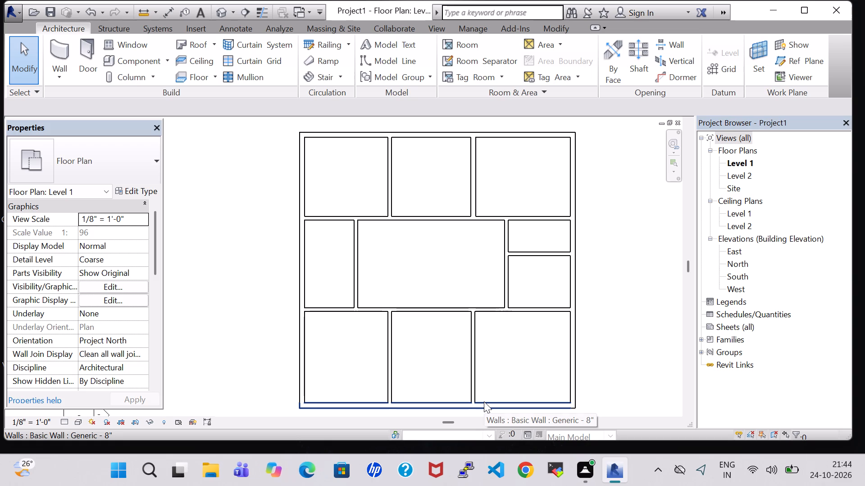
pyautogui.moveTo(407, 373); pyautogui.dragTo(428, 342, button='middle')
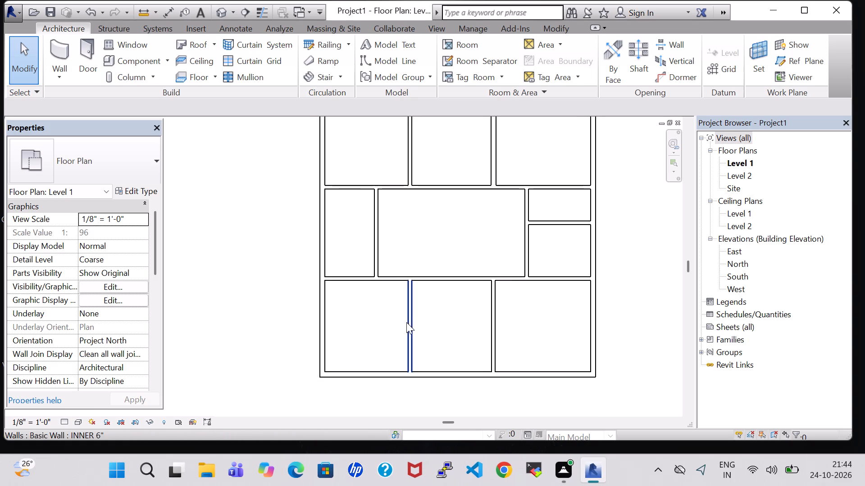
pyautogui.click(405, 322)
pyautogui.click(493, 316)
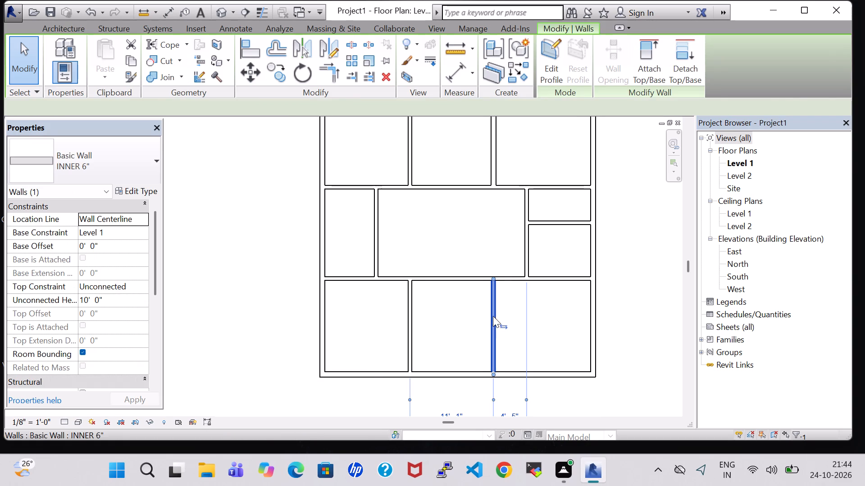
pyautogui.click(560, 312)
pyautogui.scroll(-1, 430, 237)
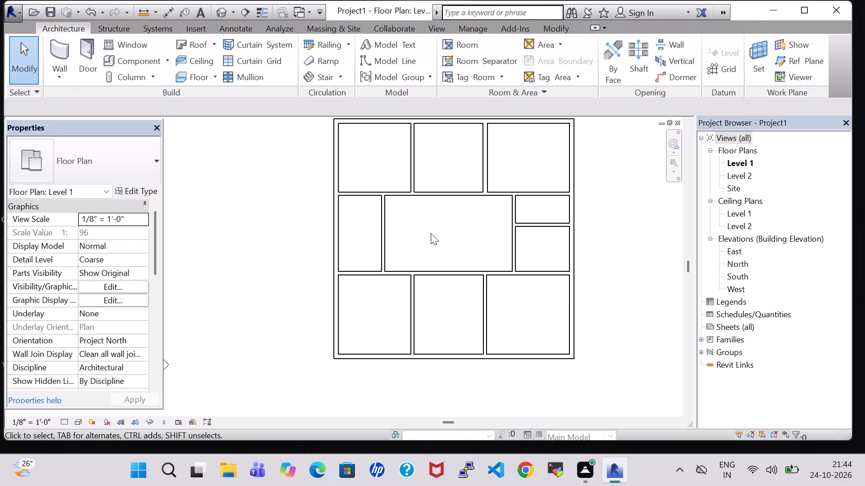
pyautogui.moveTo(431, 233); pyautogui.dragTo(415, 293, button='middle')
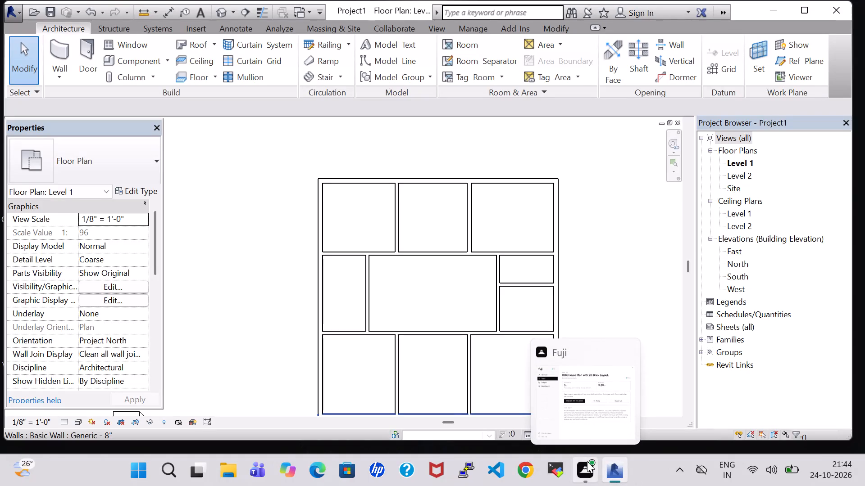
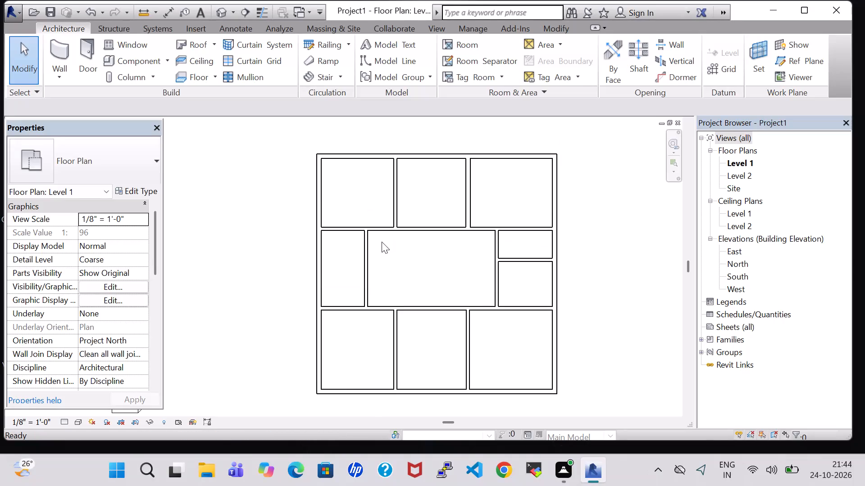
# Place a Single-Flush 36" x 84" door in the northwest room's south wall, about 2'-0" from its east partition, swinging into the room.
pyautogui.click(90, 61)
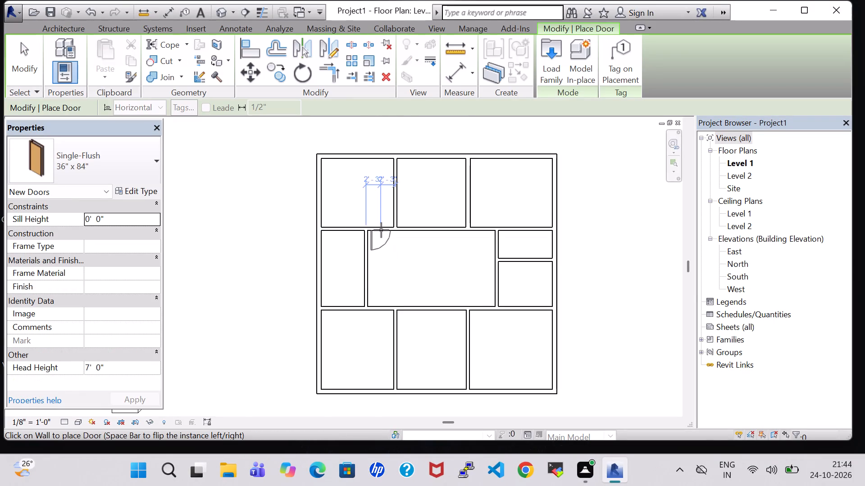
pyautogui.scroll(7, 383, 222)
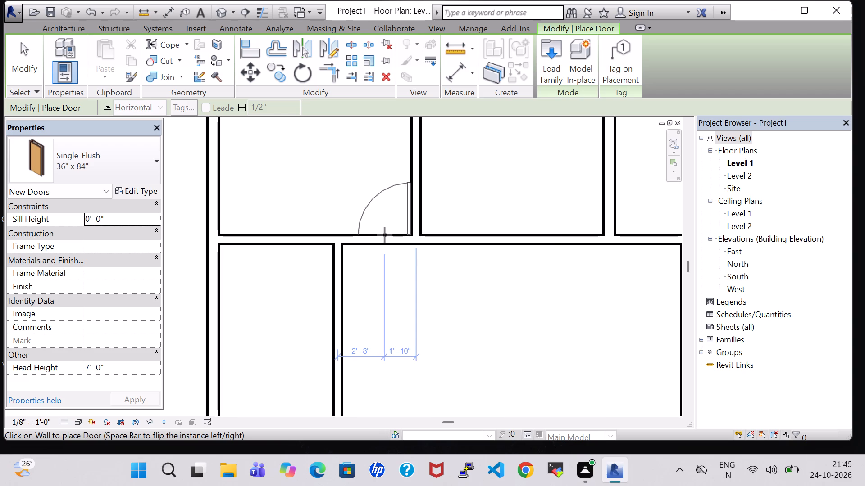
pyautogui.scroll(3, 380, 235)
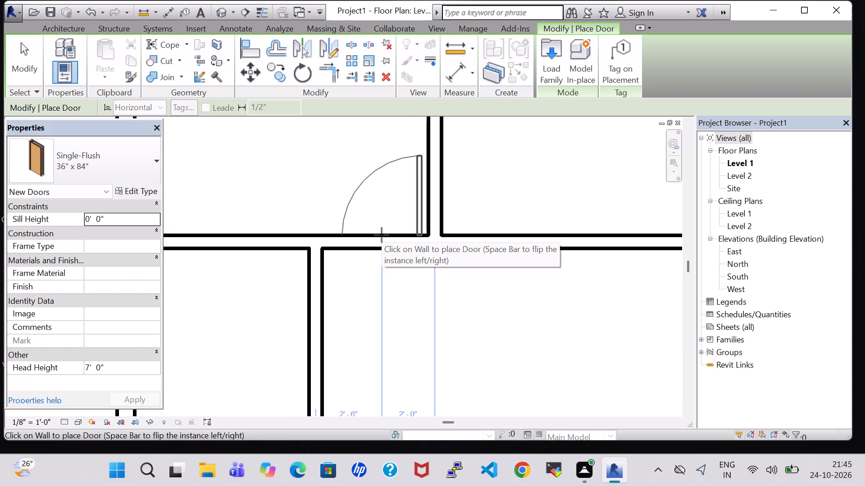
pyautogui.click(382, 235)
pyautogui.scroll(-8, 382, 235)
pyautogui.press('Escape')
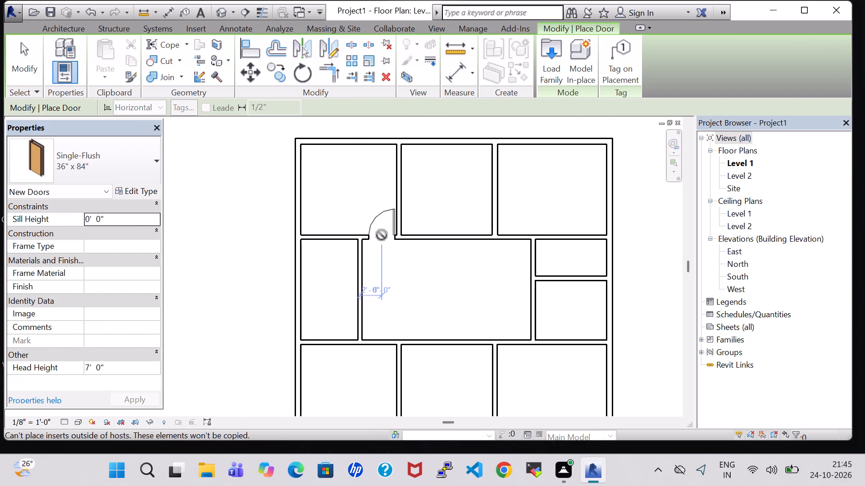
pyautogui.press('Escape')
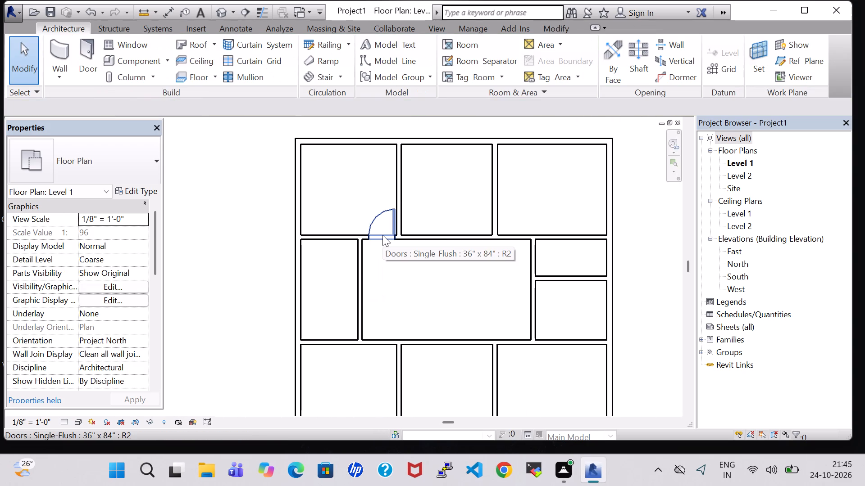
# Place a Single-Flush 36" x 84" door in the north middle room's south wall, about 2'-1" from its east partition.
pyautogui.click(94, 47)
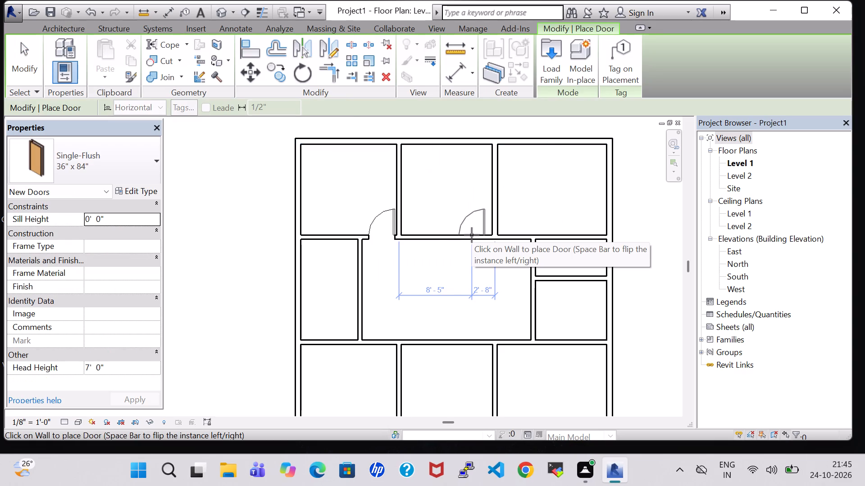
pyautogui.scroll(4, 472, 235)
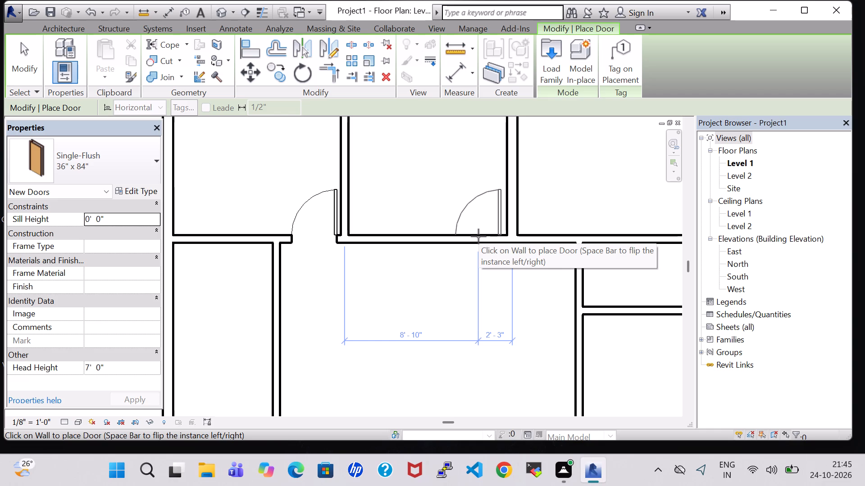
pyautogui.click(481, 237)
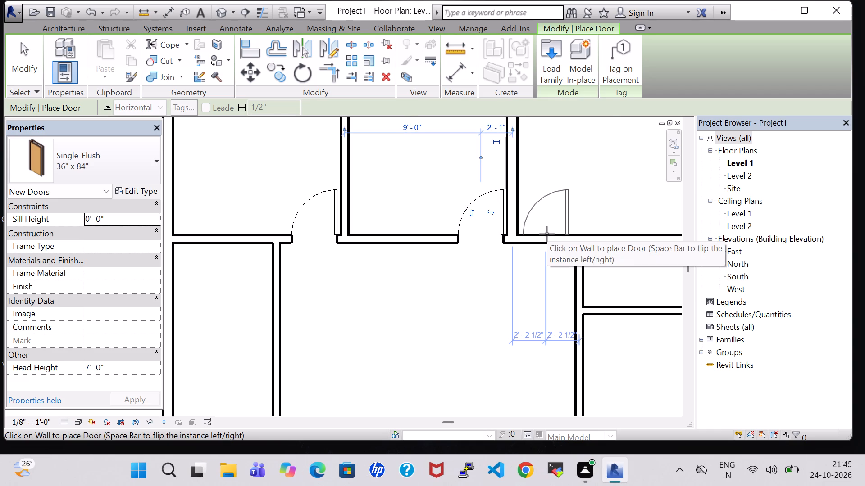
# Place a Single-Flush 36" x 84" door, hinged on the west, in the northeast room's south wall near its west partition, and nudge it slightly west.
pyautogui.press('space')
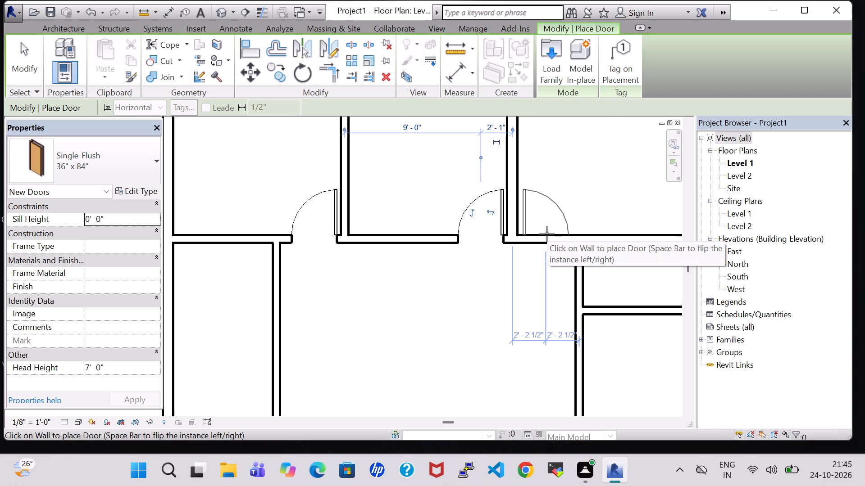
pyautogui.scroll(3, 546, 234)
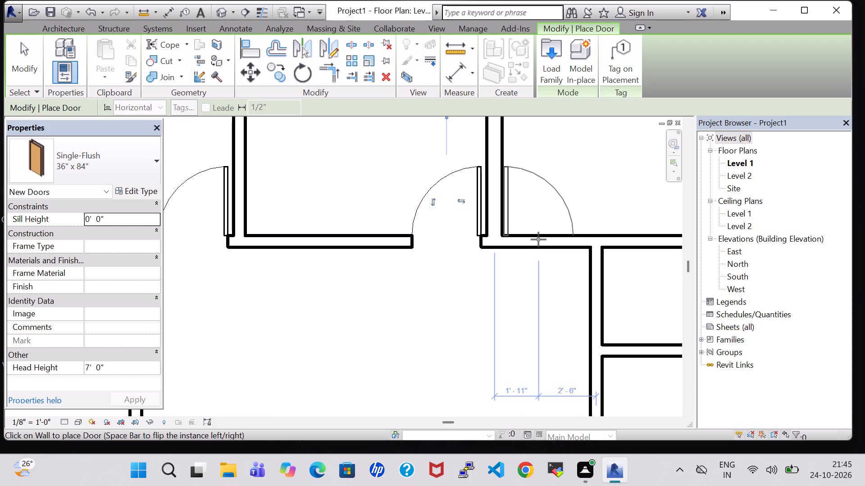
pyautogui.click(541, 240)
pyautogui.press('Escape')
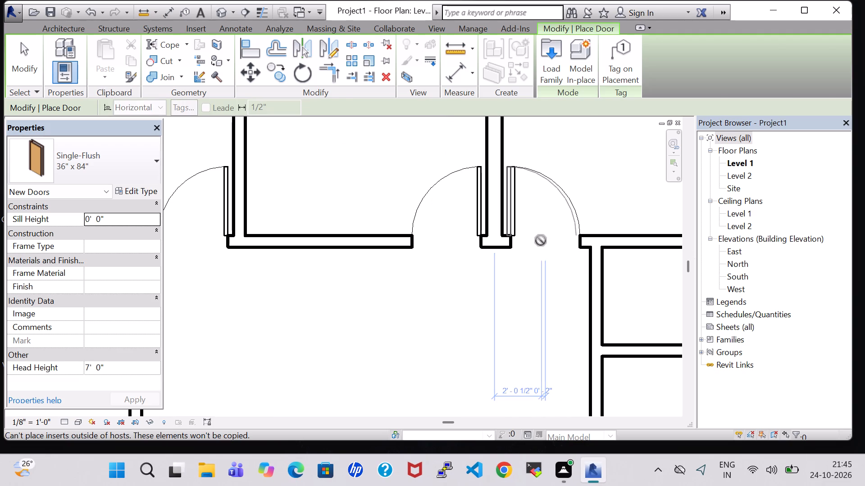
pyautogui.press('Escape')
pyautogui.click(518, 201)
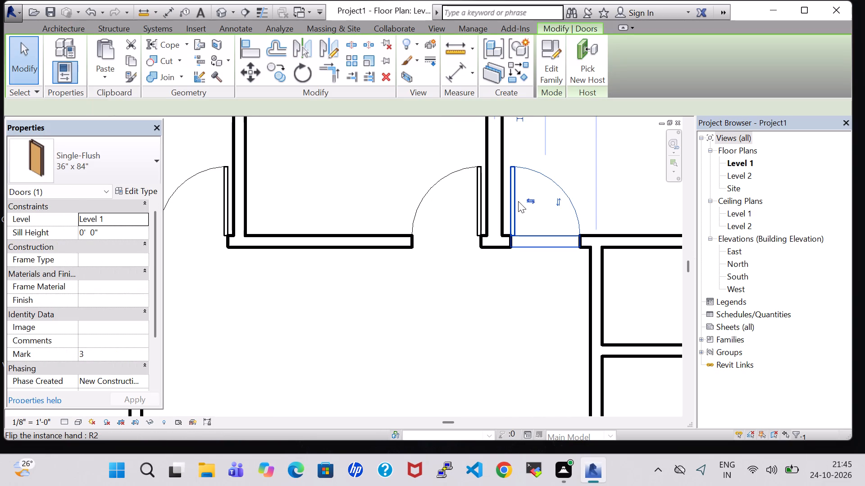
pyautogui.press('Left')
pyautogui.click(495, 296)
# Place a Single-Flush 30" x 80" door, hinged on its north side, midway along the west wall of the upper small east room.
pyautogui.scroll(-4, 495, 296)
pyautogui.moveTo(498, 281); pyautogui.dragTo(428, 275, button='middle')
pyautogui.scroll(-4, 435, 274)
pyautogui.moveTo(435, 274); pyautogui.dragTo(364, 259, button='middle')
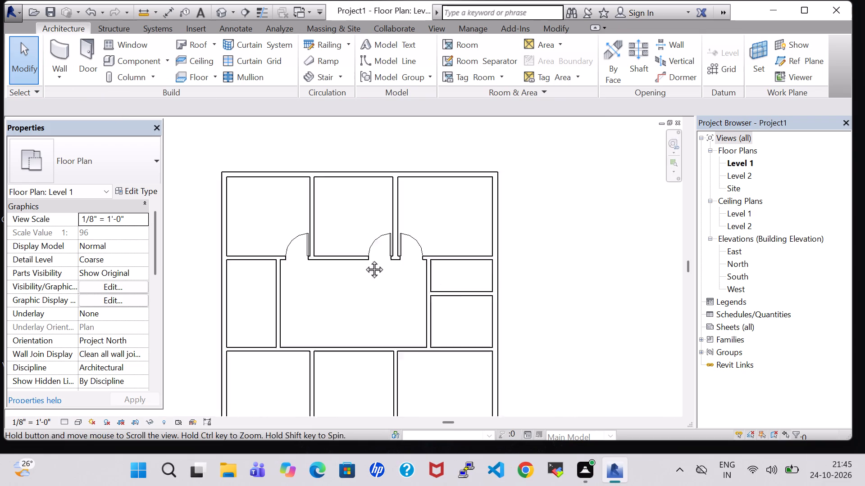
pyautogui.moveTo(364, 259); pyautogui.dragTo(358, 258, button='middle')
pyautogui.middleClick(348, 256)
pyautogui.click(77, 52)
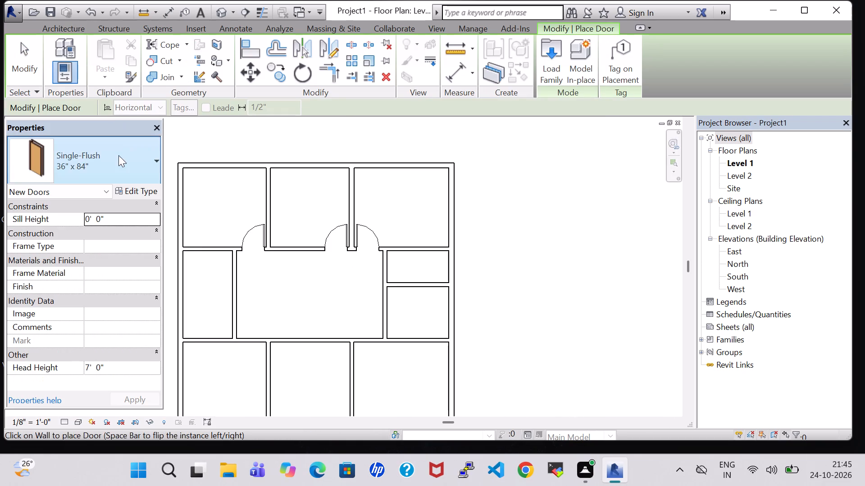
pyautogui.click(118, 155)
pyautogui.scroll(4, 112, 216)
pyautogui.click(108, 231)
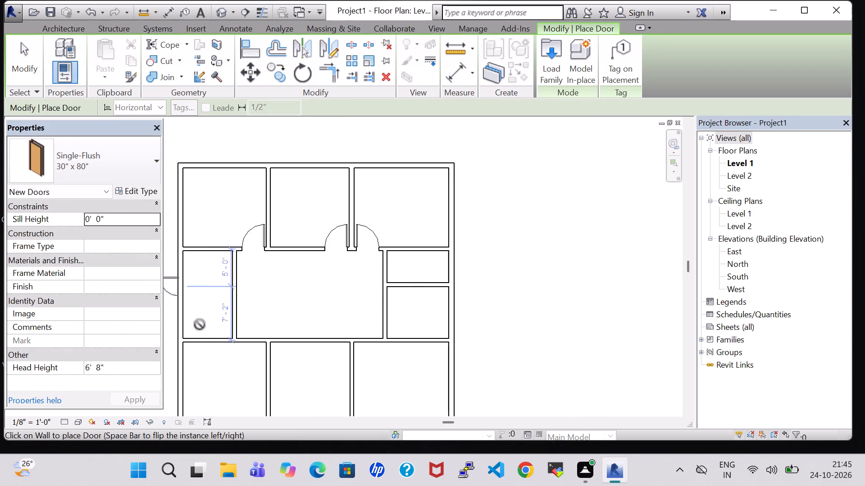
pyautogui.press('space')
pyautogui.click(386, 270)
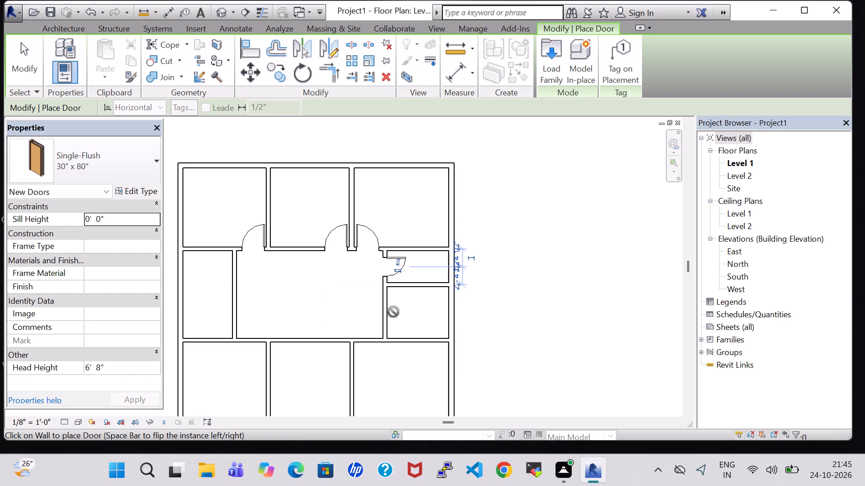
# Place a Single-Flush 30" x 80" door, hinged on the south, in the lower small east room's west wall, about 2'-9" from its south partition.
pyautogui.press('space')
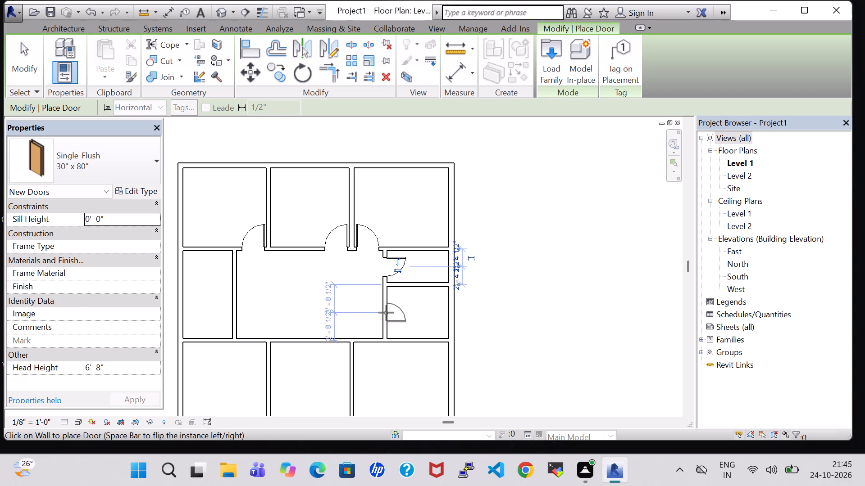
pyautogui.click(386, 319)
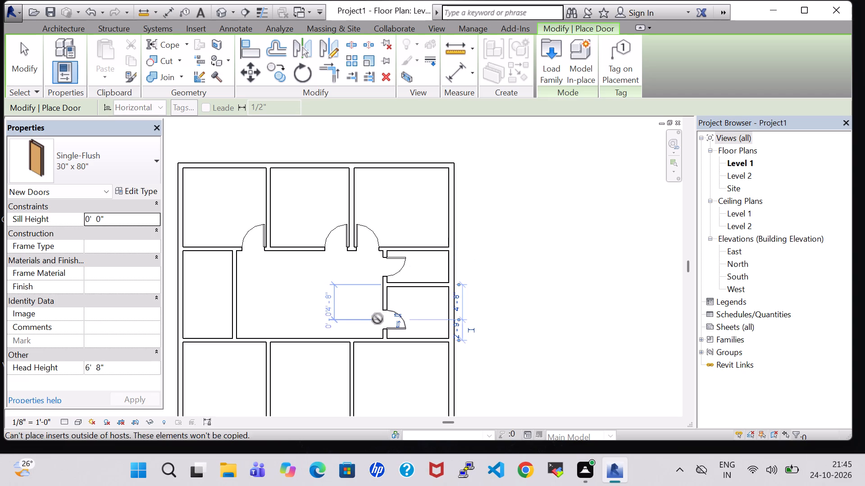
pyautogui.press('Escape')
pyautogui.press('Escape')
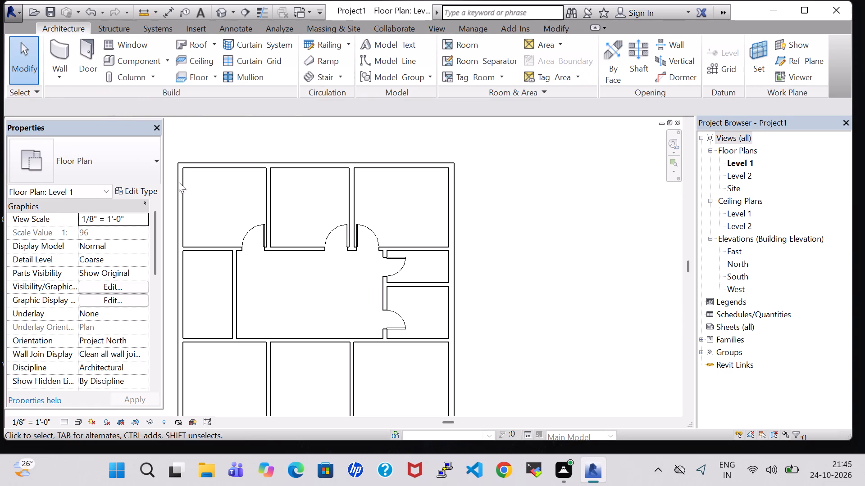
# Place a Single-Flush 34" x 84" door near the south end of the west room's east wall, hinged on the south and swinging into the room.
pyautogui.click(127, 48)
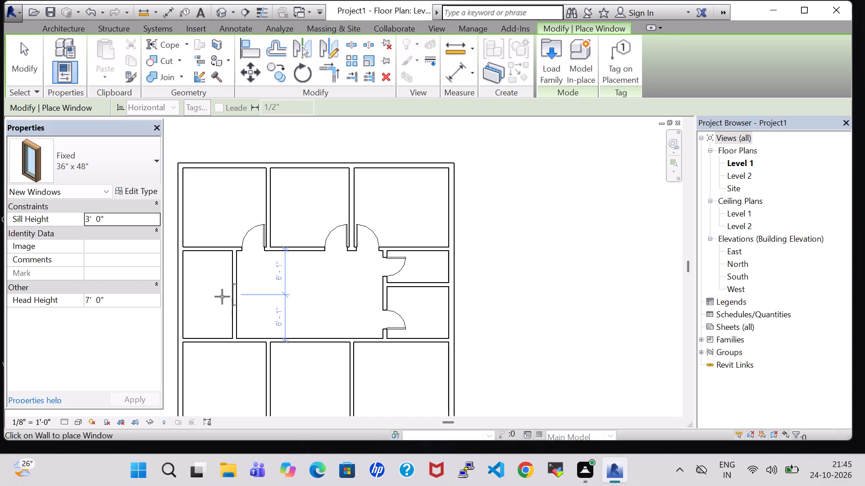
pyautogui.press('Escape')
pyautogui.click(90, 51)
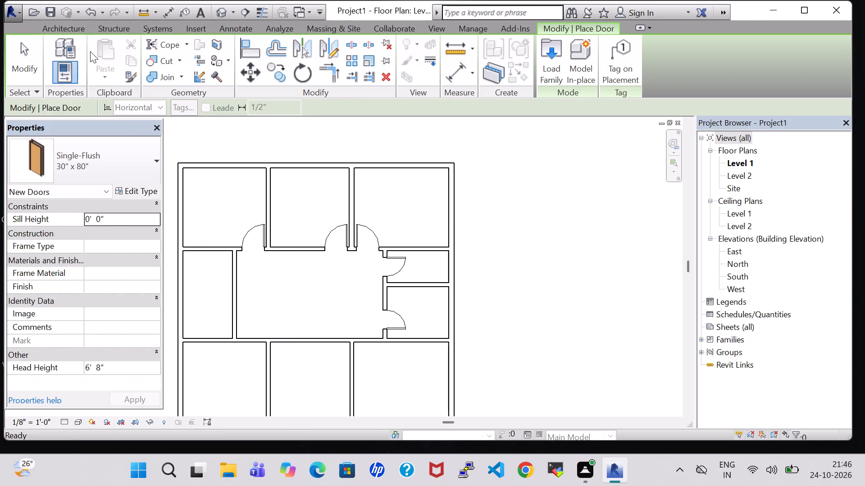
pyautogui.click(98, 151)
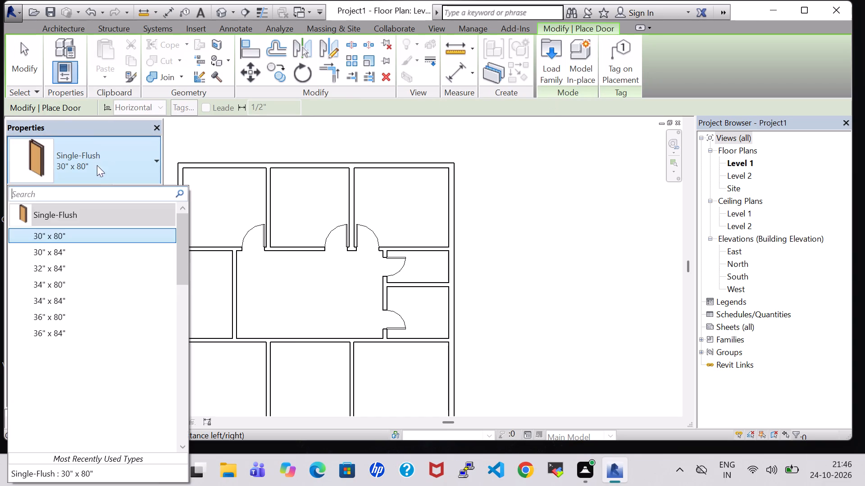
pyautogui.click(86, 307)
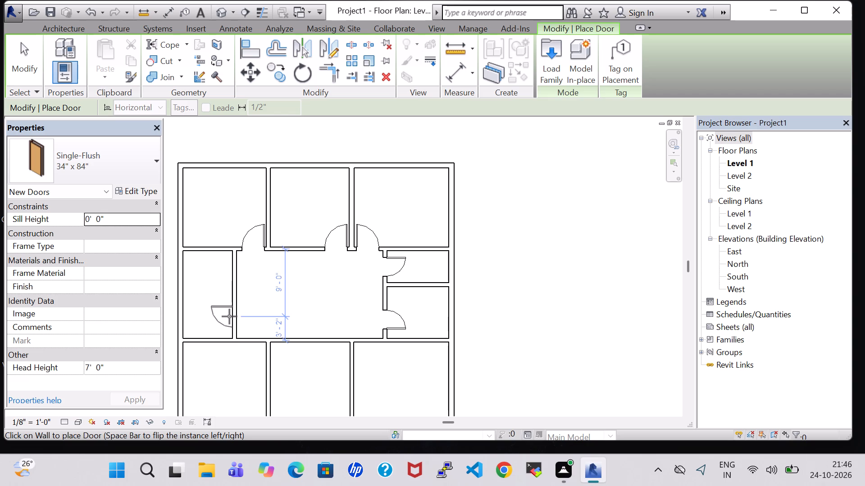
pyautogui.press('space')
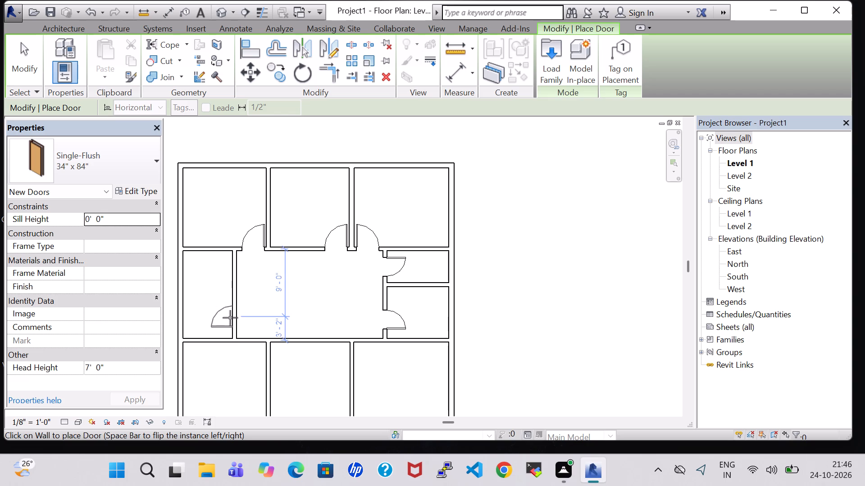
pyautogui.click(230, 322)
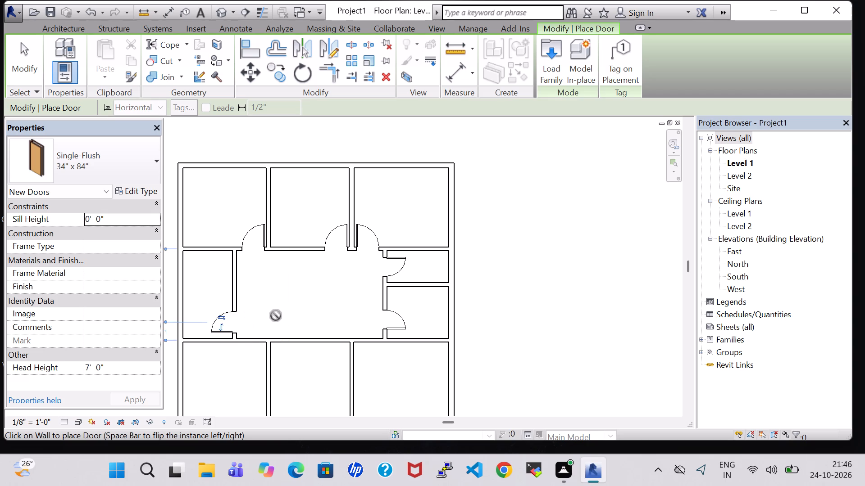
pyautogui.press('Escape')
pyautogui.press('Escape')
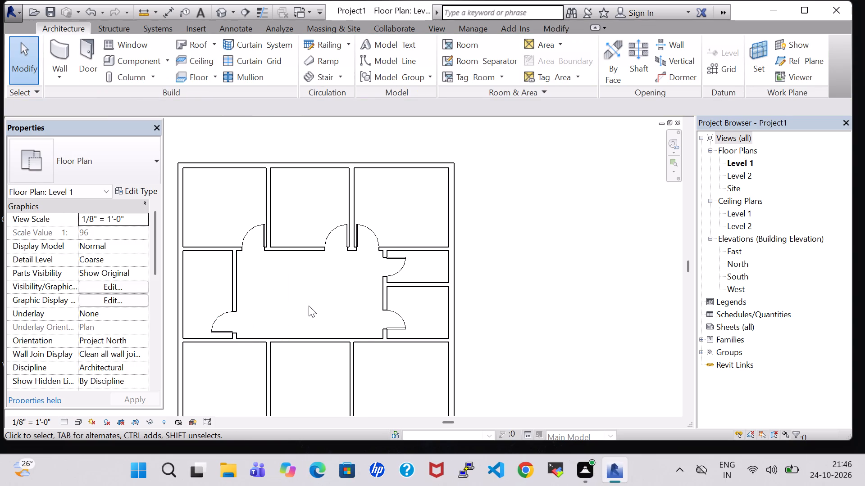
# Place a Single-Flush 34" x 84" door, hinged on the east, in the southwest room's north wall, about 2'-0" from its east partition.
pyautogui.middleClick(309, 306)
pyautogui.moveTo(297, 289); pyautogui.dragTo(290, 228, button='middle')
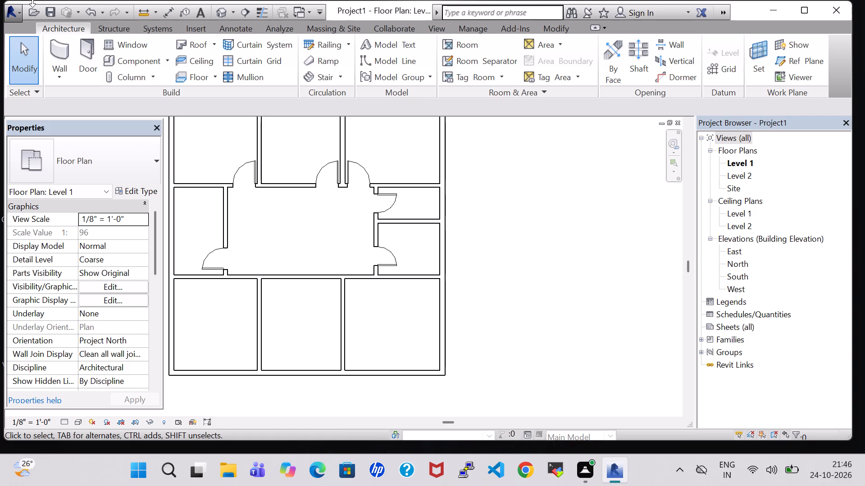
pyautogui.click(85, 44)
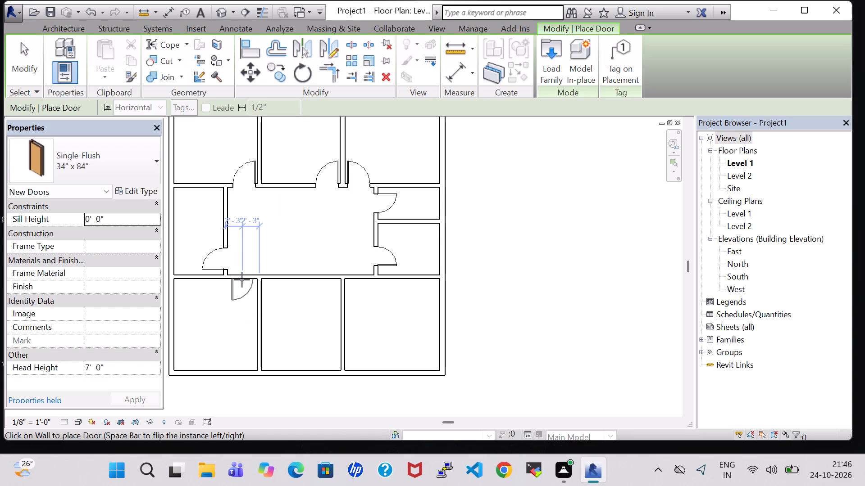
pyautogui.press('space')
pyautogui.scroll(4, 242, 279)
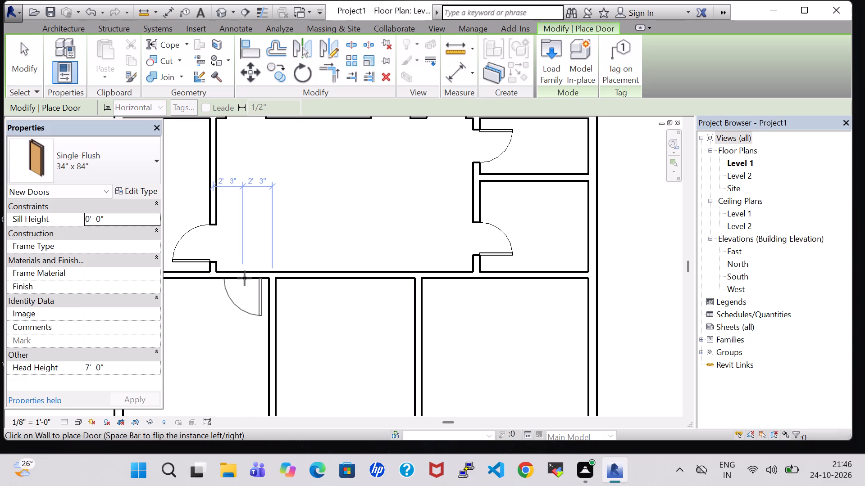
pyautogui.scroll(6, 245, 278)
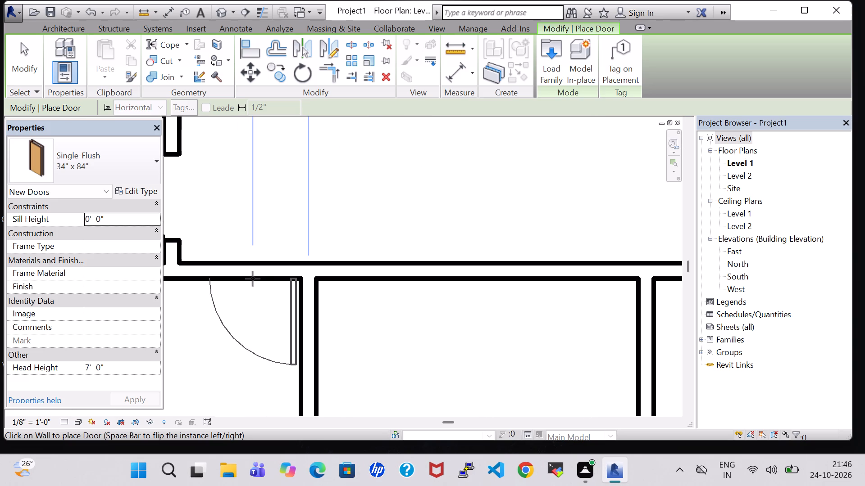
pyautogui.click(247, 276)
pyautogui.scroll(-4, 247, 276)
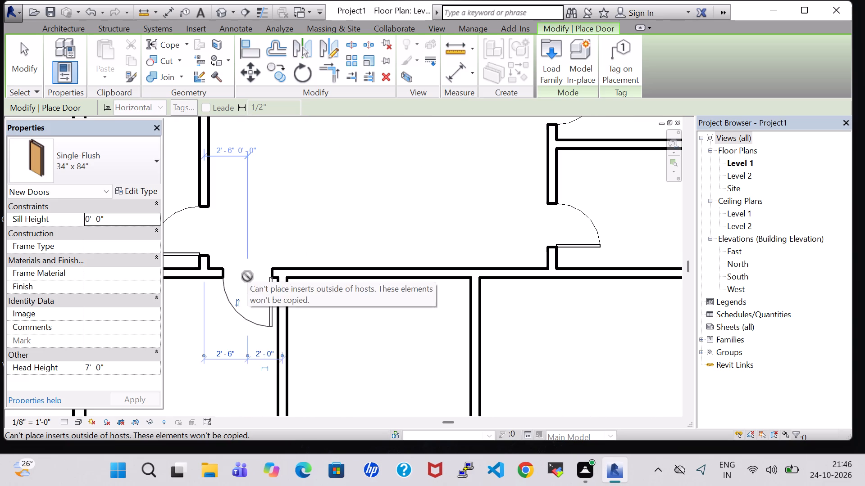
pyautogui.press('Escape')
pyautogui.press('Escape')
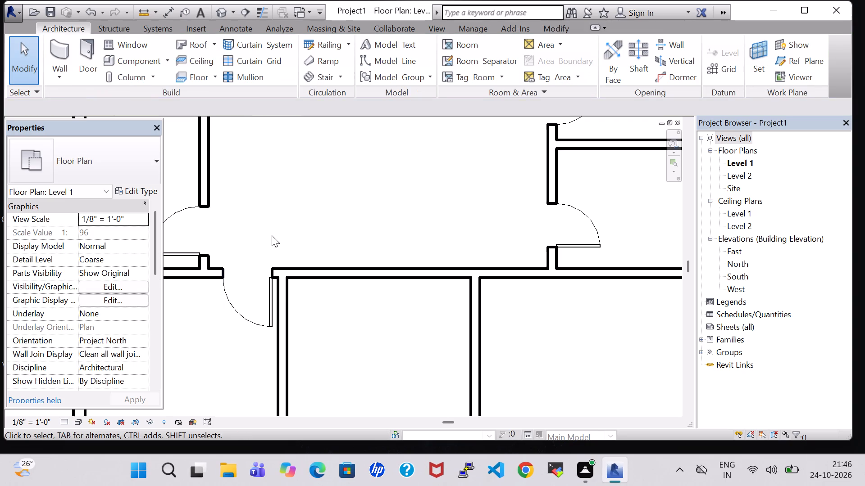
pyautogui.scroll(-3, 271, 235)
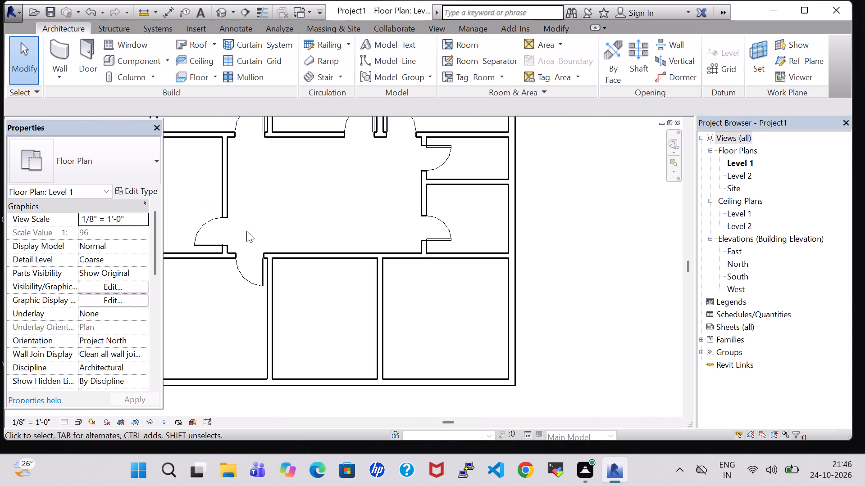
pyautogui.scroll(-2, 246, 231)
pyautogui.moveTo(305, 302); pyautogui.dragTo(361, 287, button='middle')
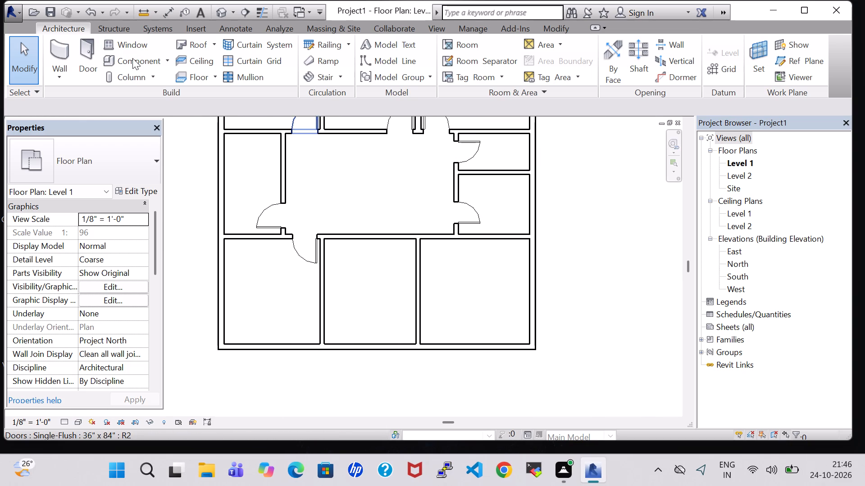
# Place a Single-Flush 34" x 84" door at the west end of the southeast room's north wall, hinged on the west and swinging into the room.
pyautogui.click(92, 59)
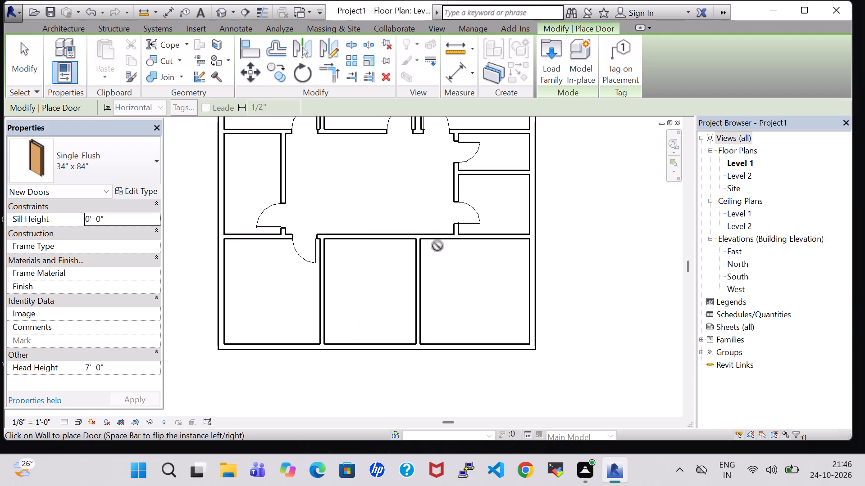
pyautogui.scroll(6, 437, 243)
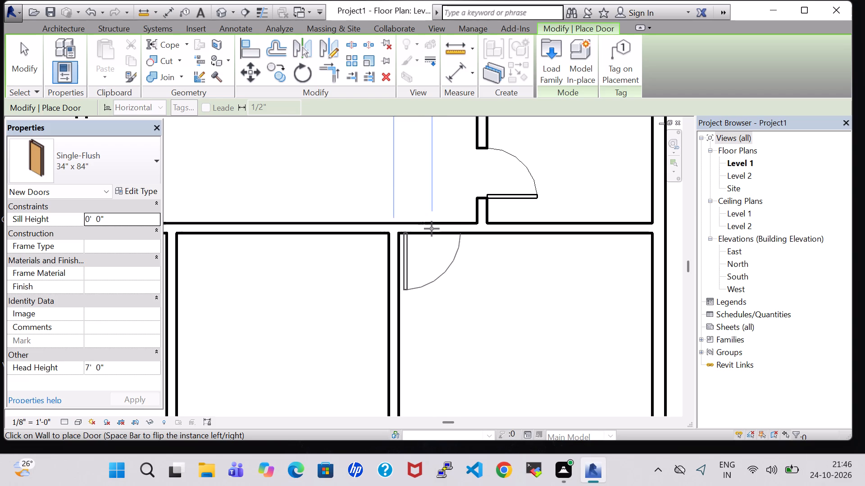
pyautogui.click(432, 229)
pyautogui.press('Escape')
pyautogui.press('Escape')
# Split the middle south room's north wall about 6'-8" from its east partition and at its west partition, and delete the western segment.
pyautogui.scroll(-5, 366, 209)
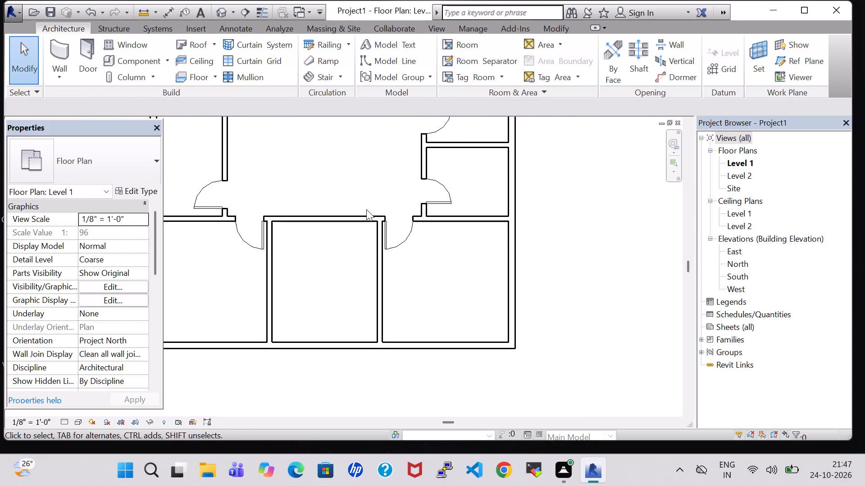
pyautogui.scroll(-3, 366, 209)
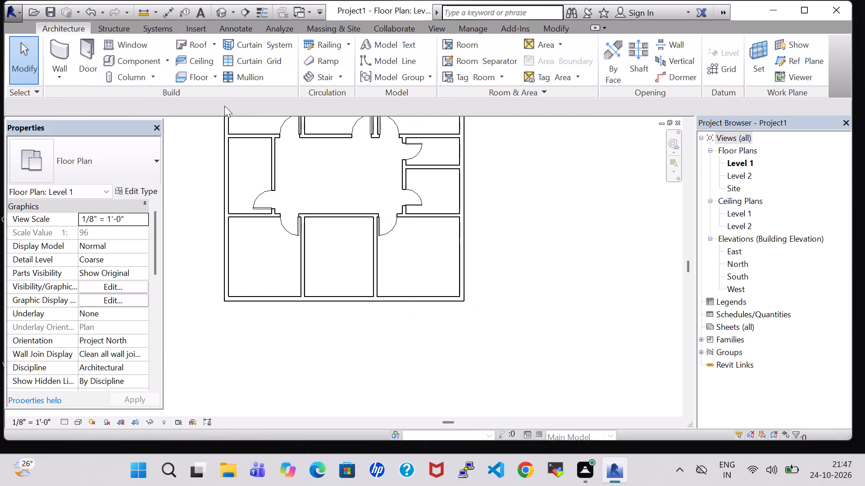
pyautogui.click(546, 30)
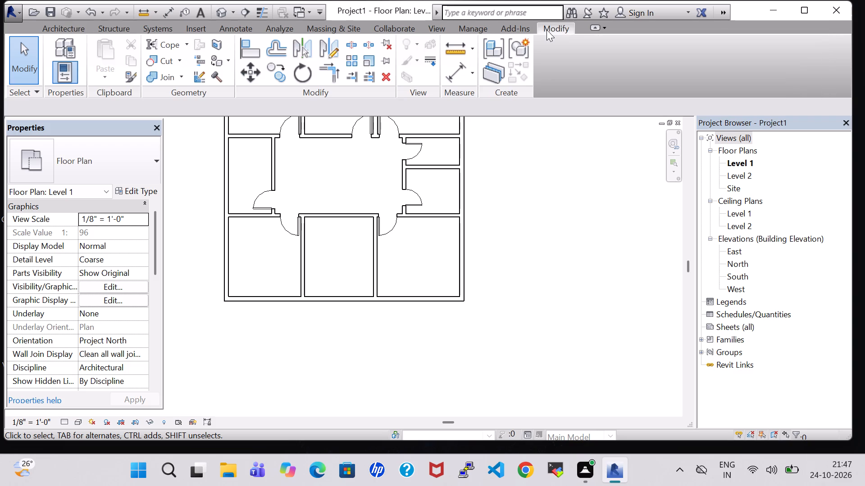
pyautogui.click(350, 49)
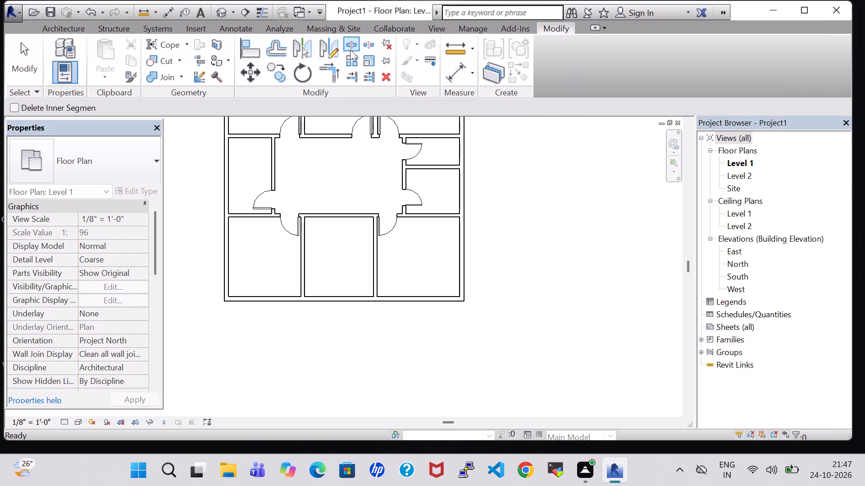
pyautogui.click(332, 211)
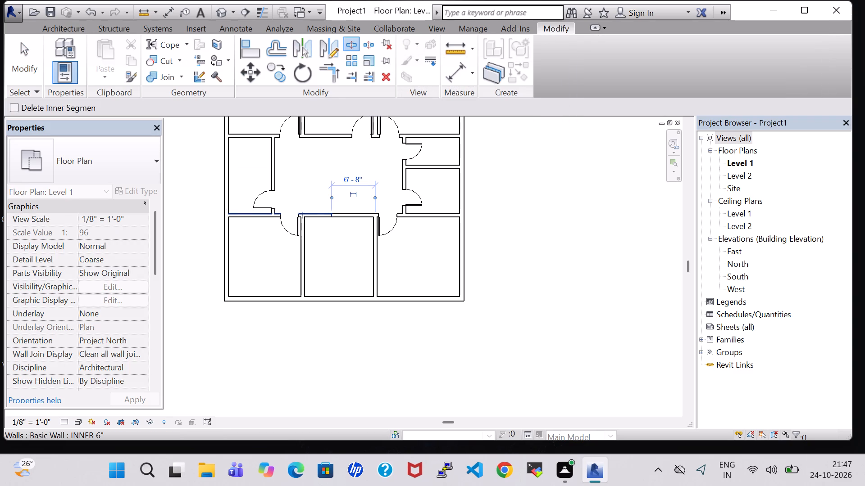
pyautogui.scroll(6, 309, 211)
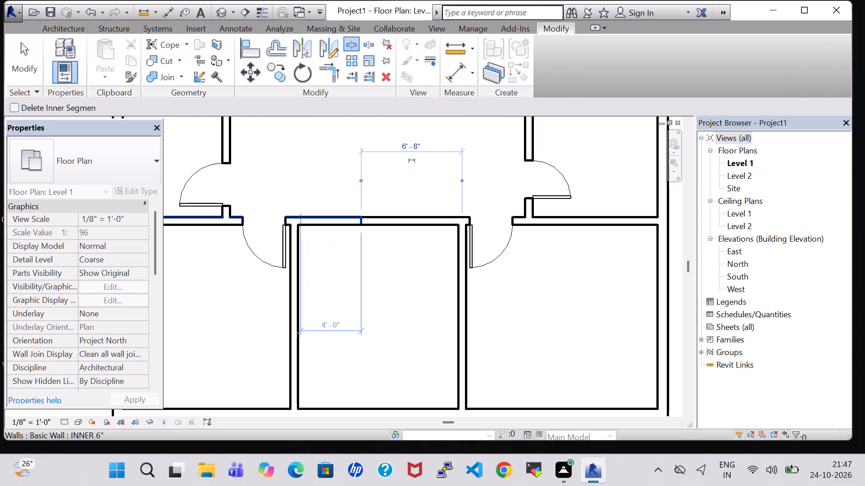
pyautogui.click(299, 215)
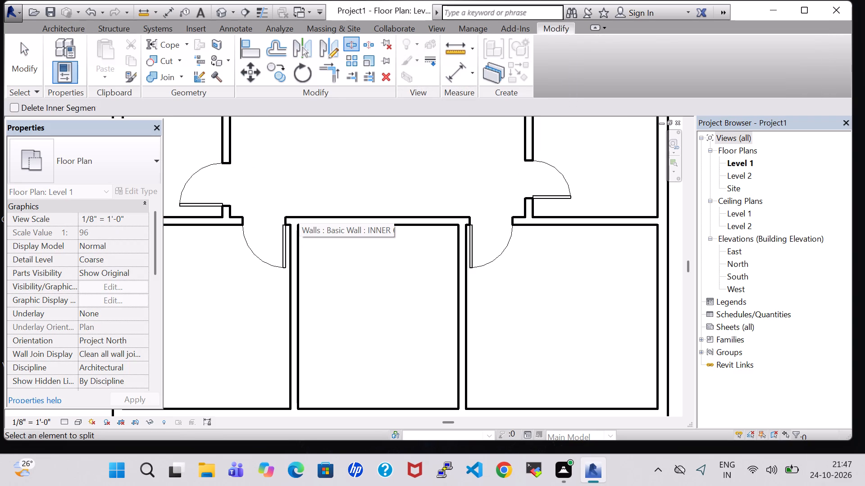
pyautogui.press('Escape')
pyautogui.press('Escape')
pyautogui.click(322, 220)
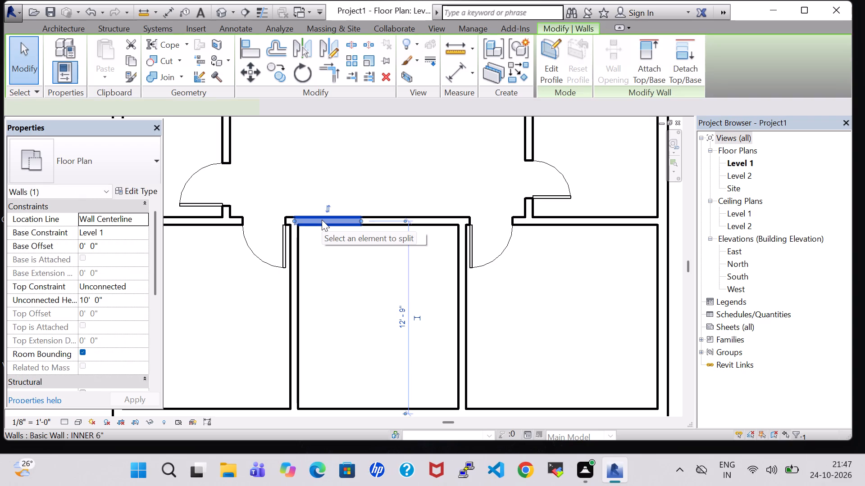
pyautogui.press('Delete')
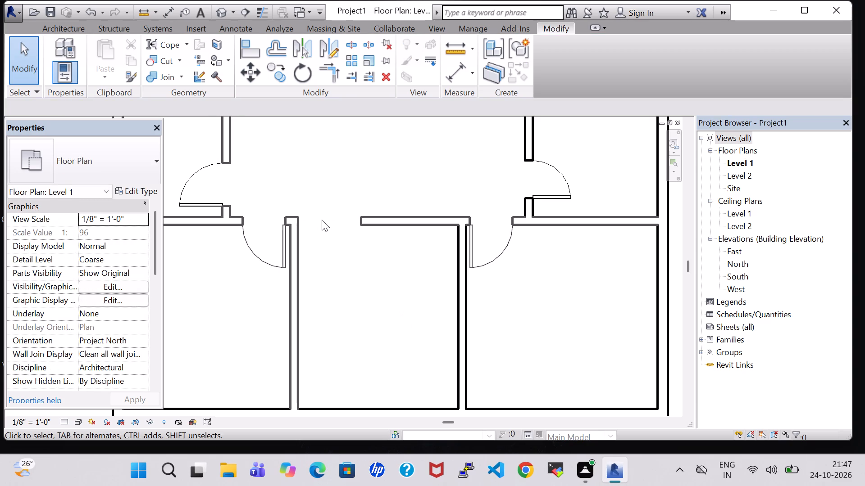
# Load the door family Door-Exterior-Single-Entry-Half Arch Glass-Wood_Clad from the Residential doors folder of the US Imperial library.
pyautogui.scroll(-3, 322, 220)
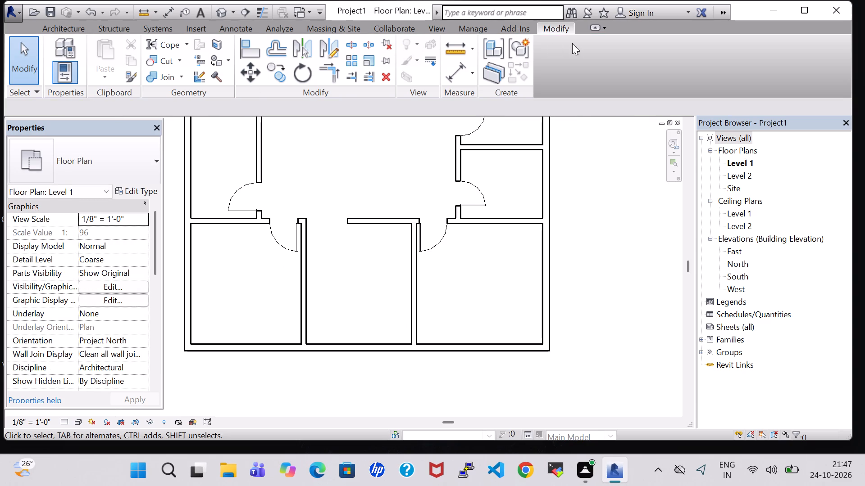
pyautogui.click(66, 27)
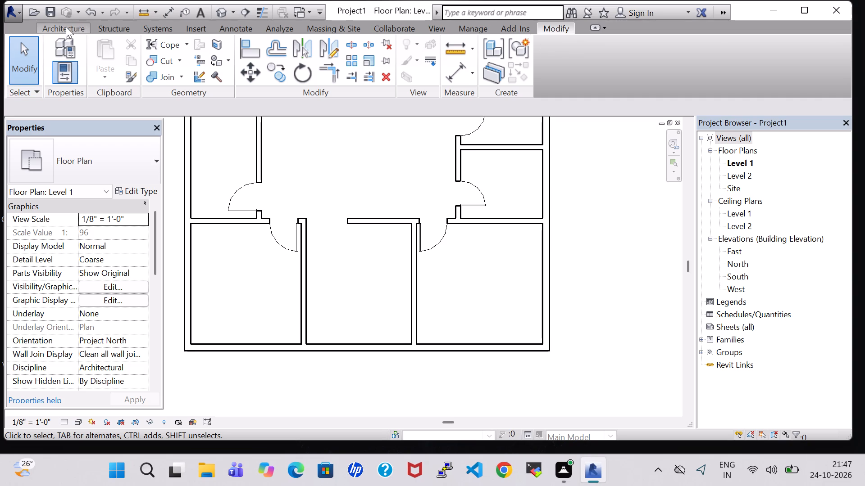
pyautogui.click(83, 53)
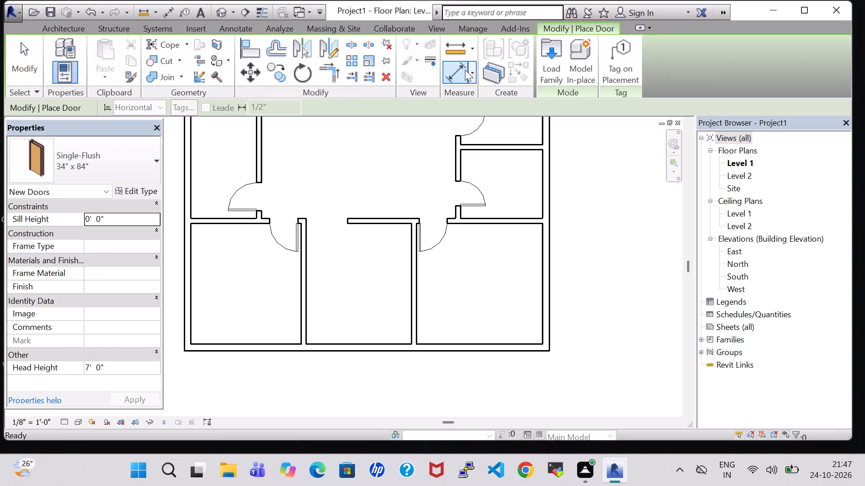
pyautogui.click(551, 61)
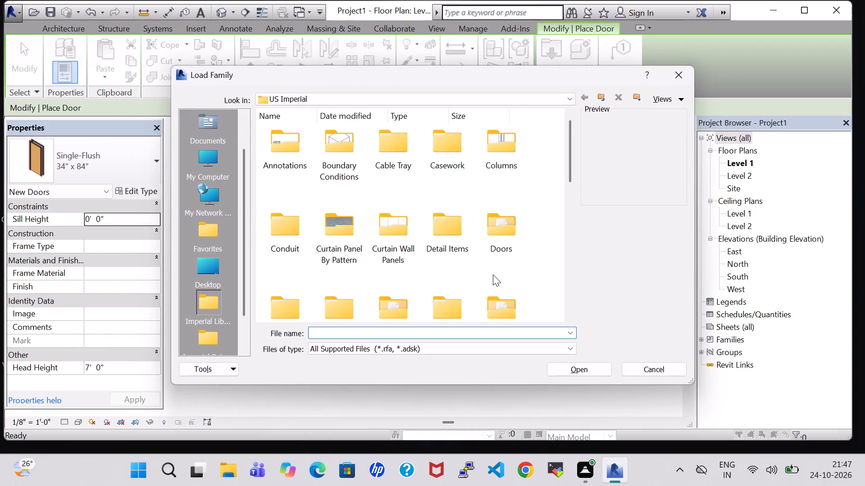
pyautogui.doubleClick(494, 242)
pyautogui.doubleClick(385, 153)
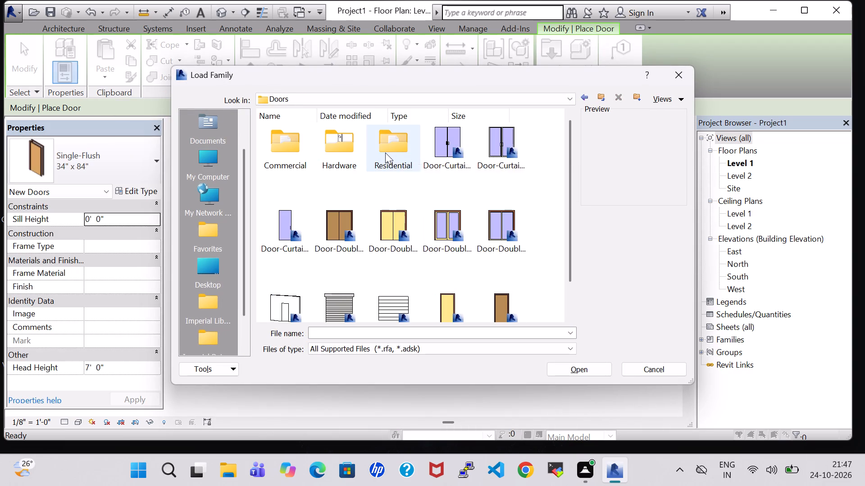
pyautogui.click(428, 146)
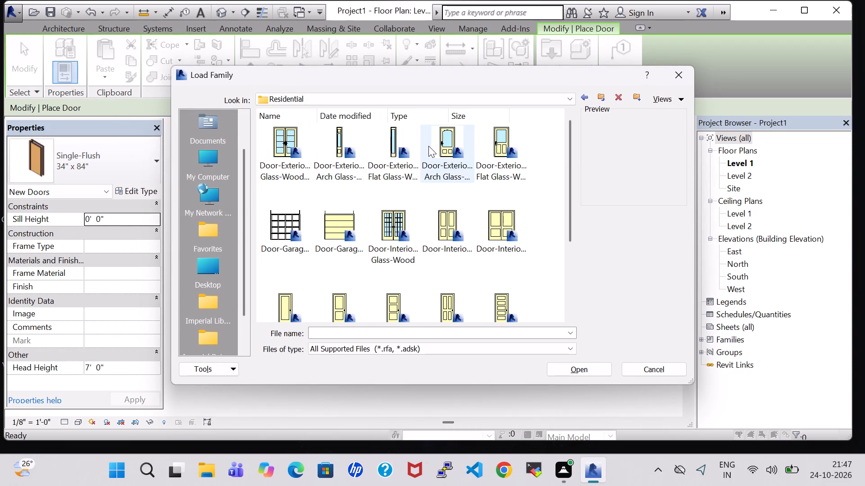
pyautogui.click(569, 364)
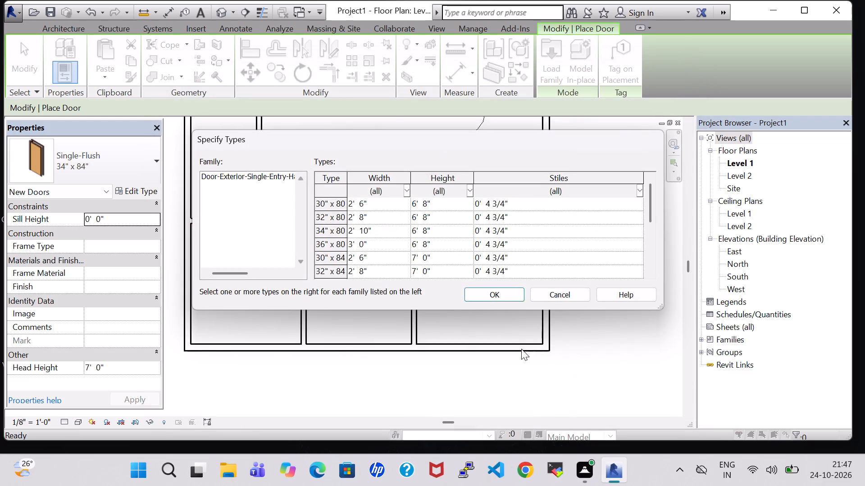
pyautogui.click(477, 298)
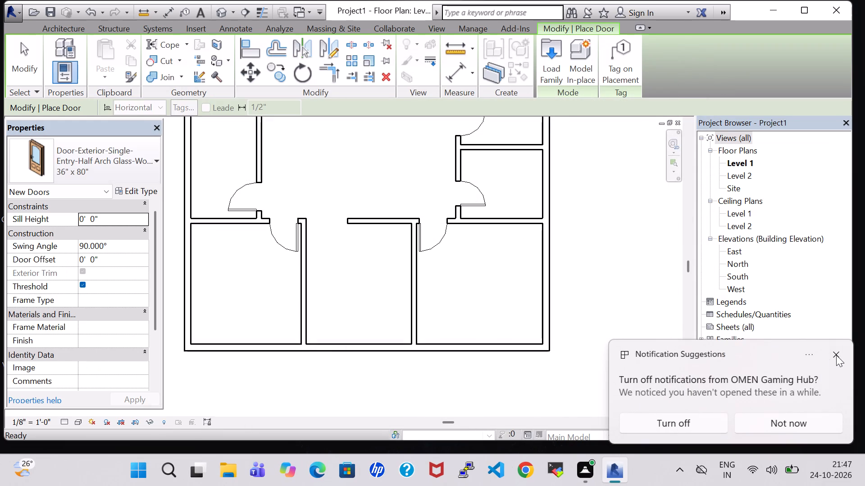
pyautogui.click(836, 355)
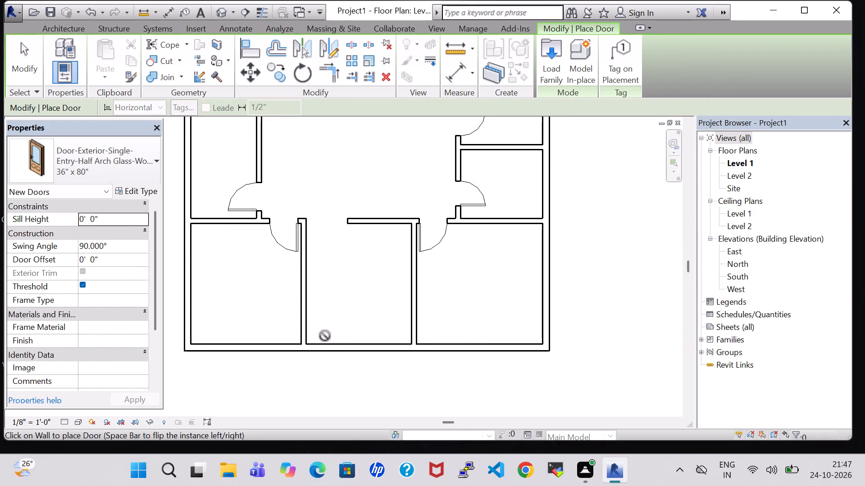
# Place the 36" x 80" half-arch entry door in the middle south room's exterior wall, about 2'-1" from the west partition, hinged west, swinging inward.
pyautogui.scroll(3, 324, 342)
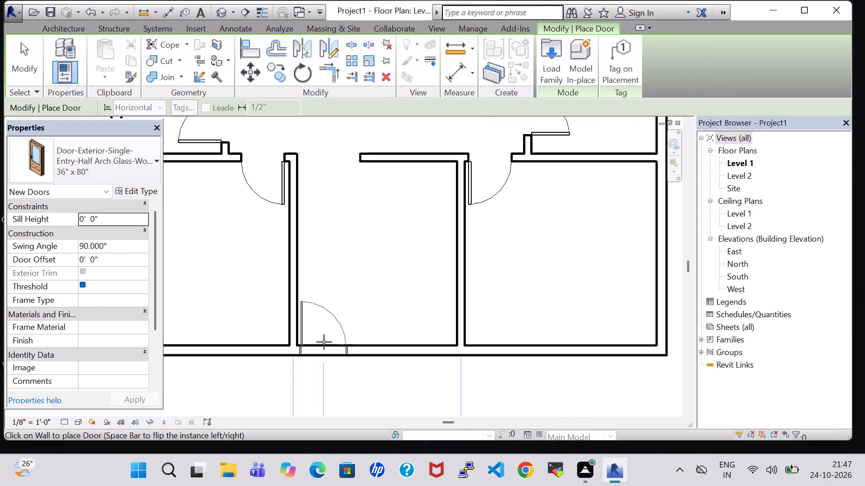
pyautogui.click(324, 342)
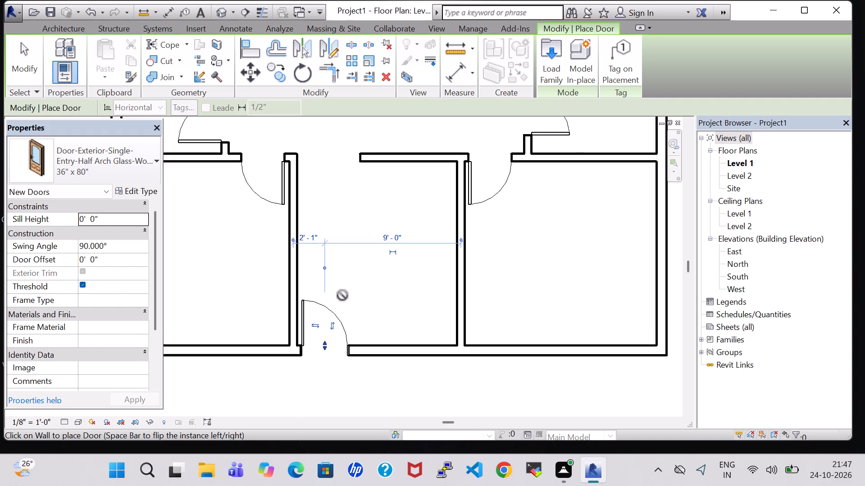
pyautogui.press('Escape')
pyautogui.press('Escape')
# Examine the whole Level 1 plan, checking the rooms, door positions and the opening into the middle south room.
pyautogui.scroll(-2, 361, 276)
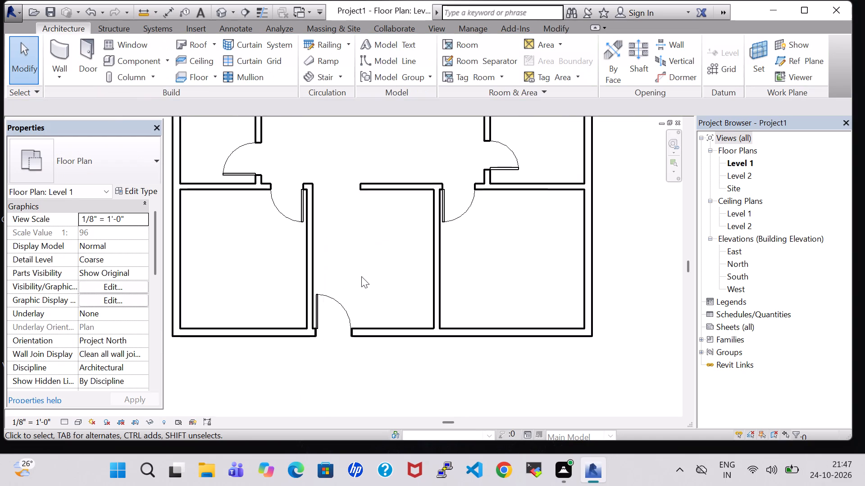
pyautogui.scroll(-2, 361, 276)
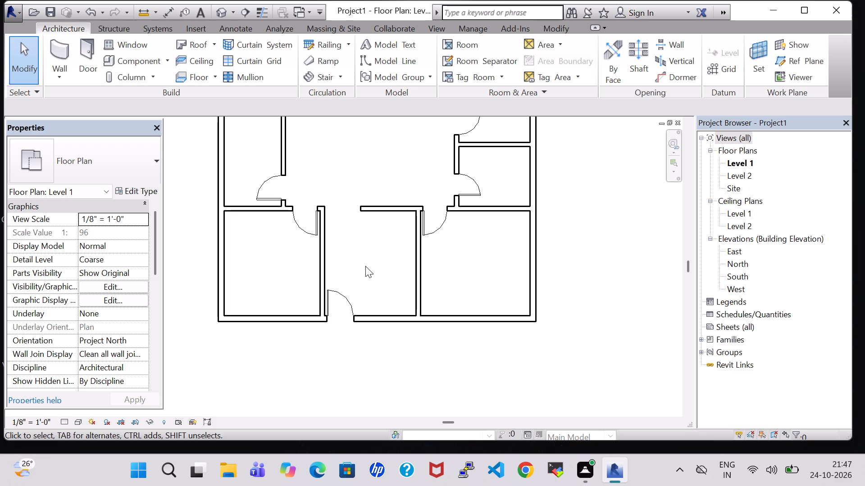
pyautogui.moveTo(365, 266); pyautogui.dragTo(360, 268, button='middle')
pyautogui.scroll(-2, 360, 268)
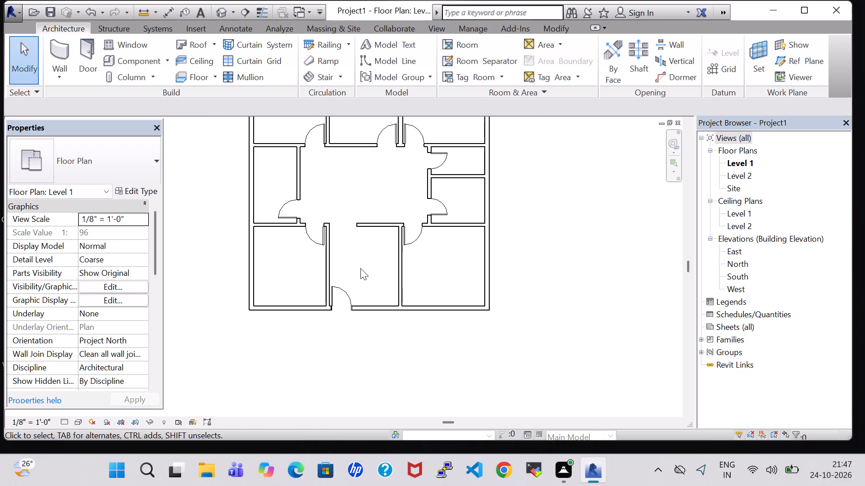
pyautogui.moveTo(360, 268); pyautogui.dragTo(341, 281, button='middle')
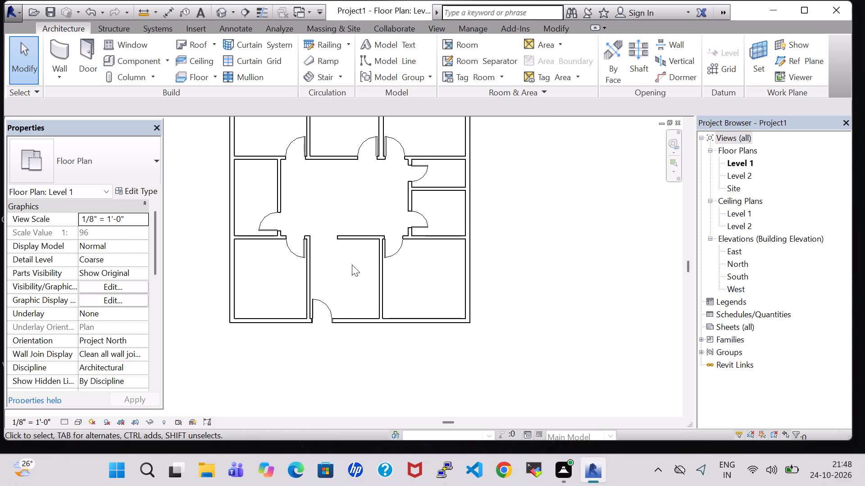
pyautogui.moveTo(413, 259); pyautogui.dragTo(371, 293, button='middle')
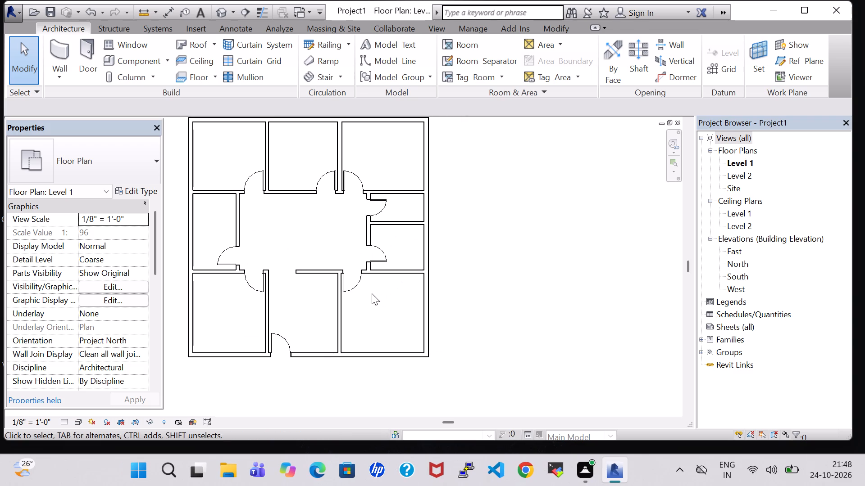
pyautogui.scroll(-1, 372, 293)
pyautogui.moveTo(372, 293); pyautogui.dragTo(448, 315, button='middle')
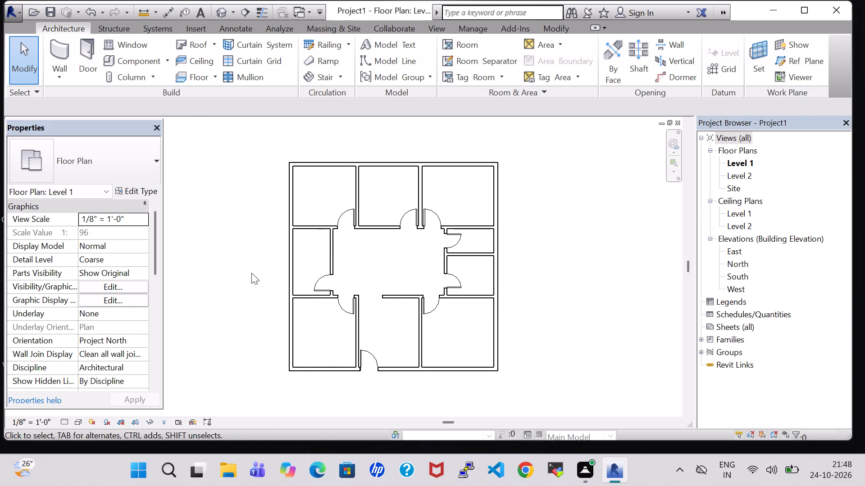
pyautogui.scroll(2, 335, 263)
pyautogui.moveTo(379, 258); pyautogui.dragTo(367, 271, button='middle')
pyautogui.scroll(1, 379, 258)
pyautogui.moveTo(367, 272); pyautogui.dragTo(367, 276, button='middle')
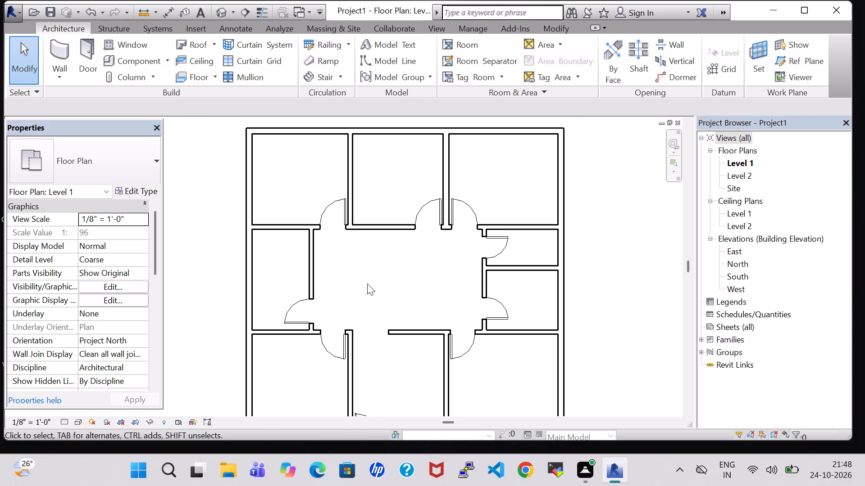
pyautogui.scroll(-2, 367, 283)
pyautogui.middleClick(367, 283)
pyautogui.moveTo(382, 267); pyautogui.dragTo(390, 242, button='middle')
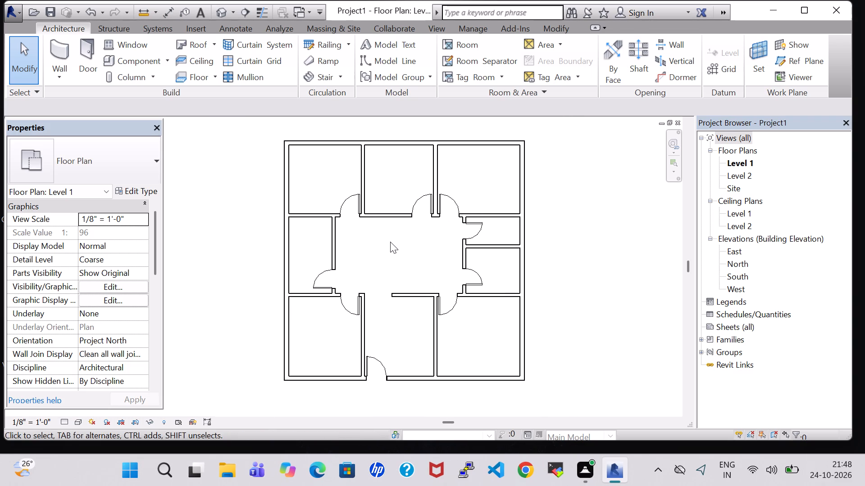
pyautogui.scroll(1, 390, 242)
pyautogui.middleClick(390, 242)
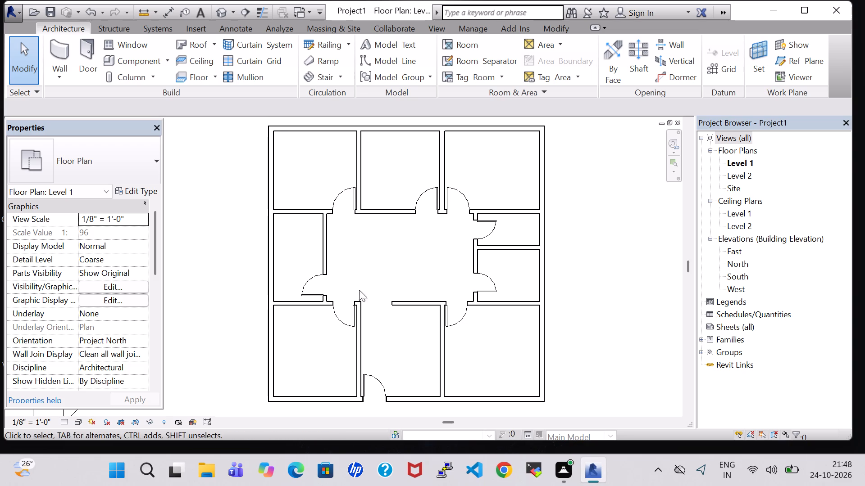
# Load the Bed-Box family from the Furniture Beds folder of the US Imperial library as a component.
pyautogui.click(129, 59)
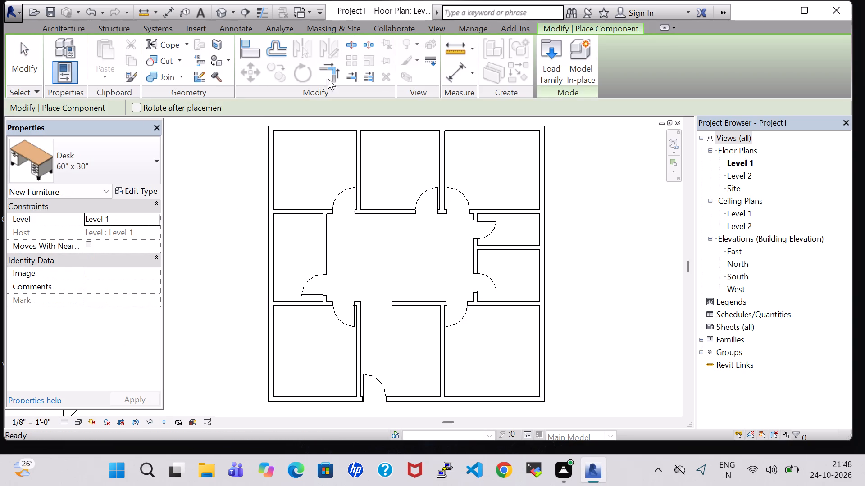
pyautogui.click(544, 61)
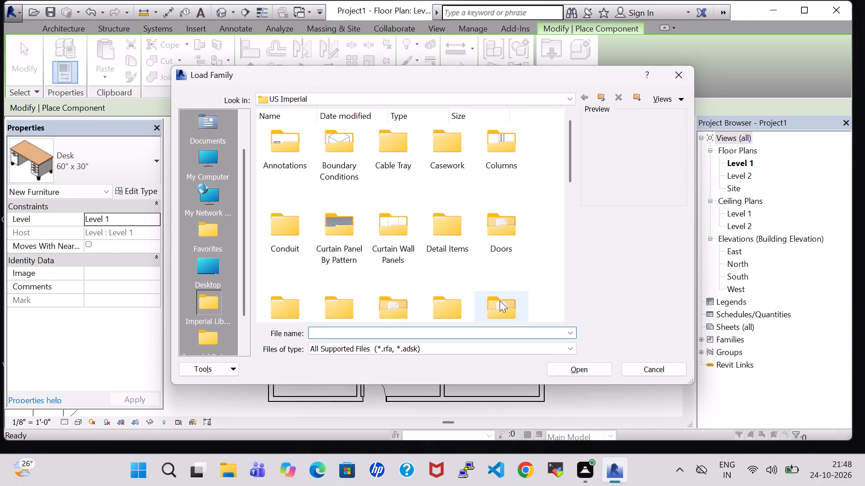
pyautogui.scroll(-2, 503, 287)
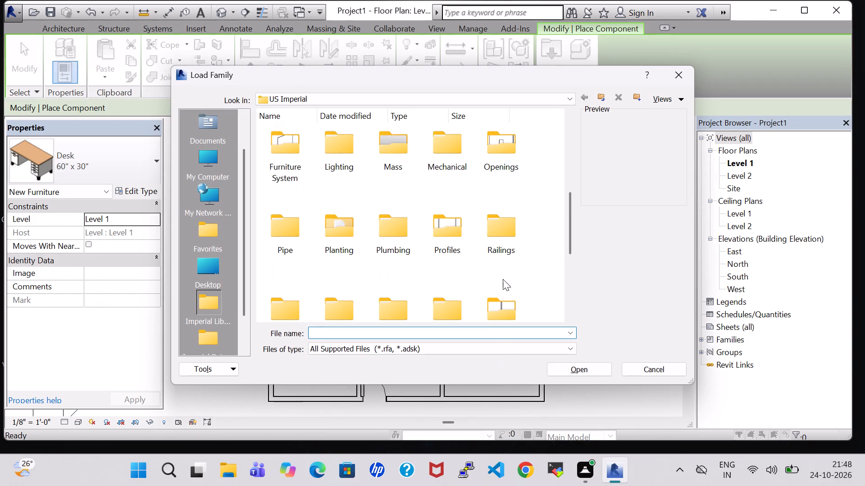
pyautogui.scroll(1, 472, 175)
pyautogui.doubleClick(493, 201)
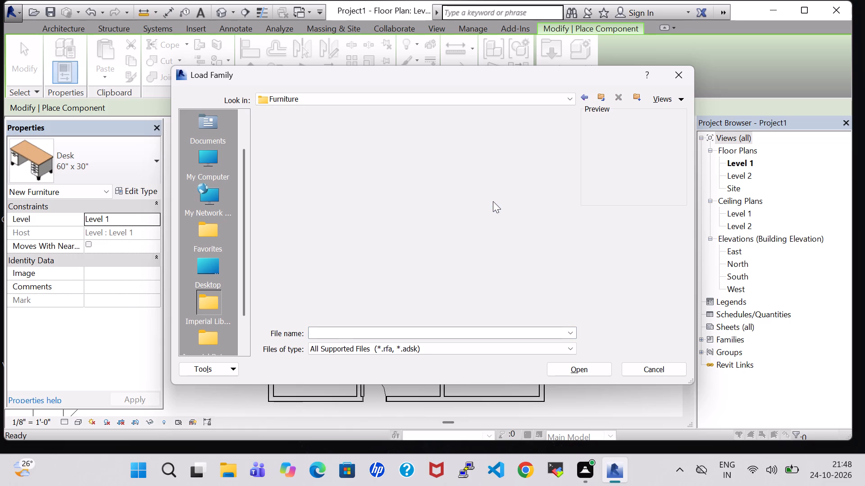
pyautogui.doubleClick(276, 143)
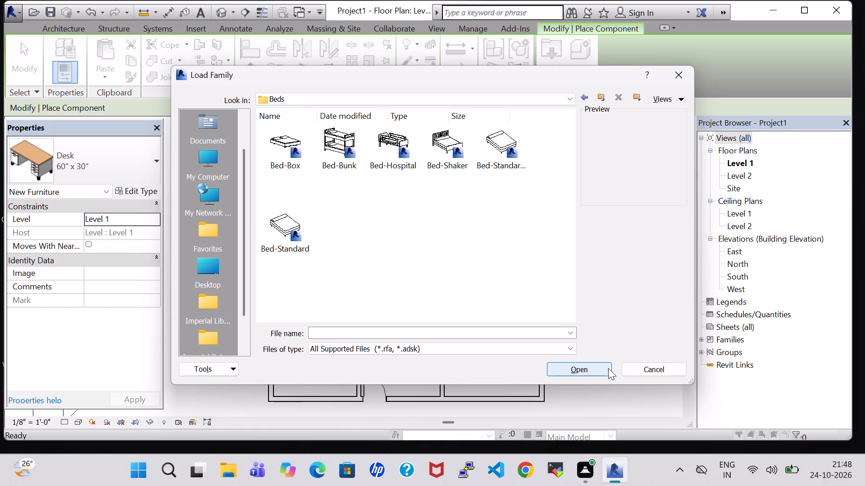
pyautogui.click(281, 137)
pyautogui.click(601, 369)
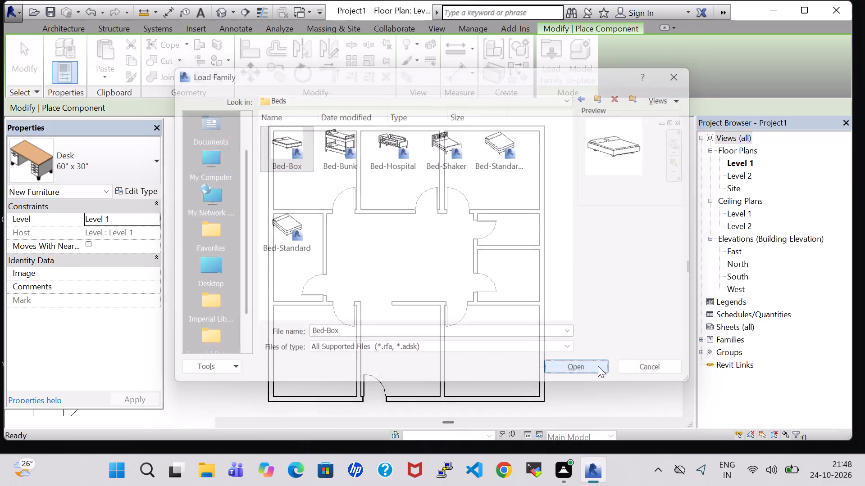
# Place the Double 53" x 74" Bed-Box in the northwest room, about 3'-7" from its east partition, and nudge it north toward the exterior wall.
pyautogui.scroll(5, 299, 162)
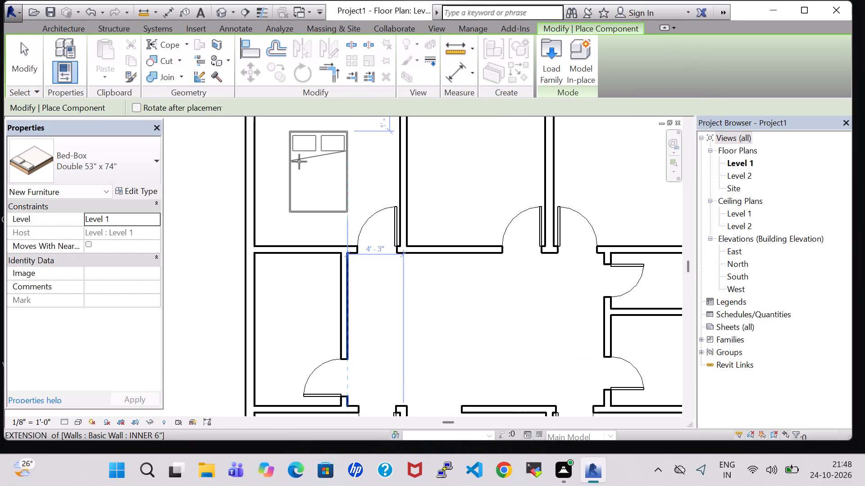
pyautogui.scroll(1, 299, 162)
pyautogui.moveTo(299, 162); pyautogui.dragTo(310, 239, button='middle')
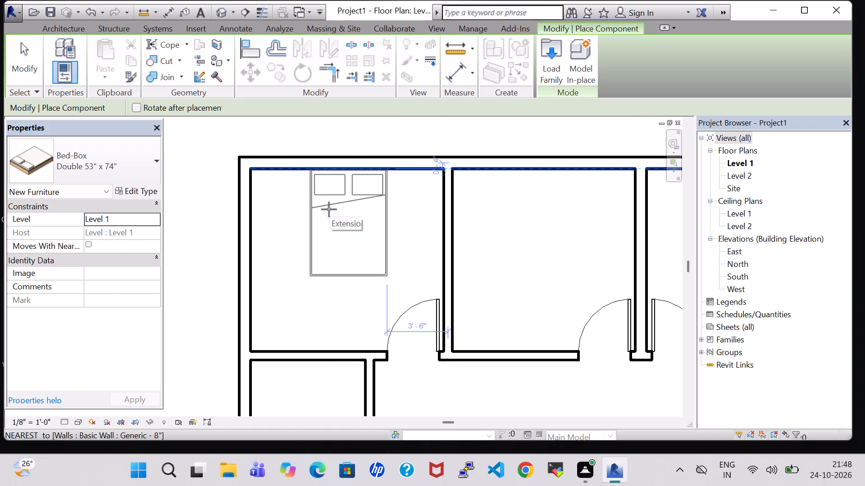
pyautogui.scroll(5, 329, 216)
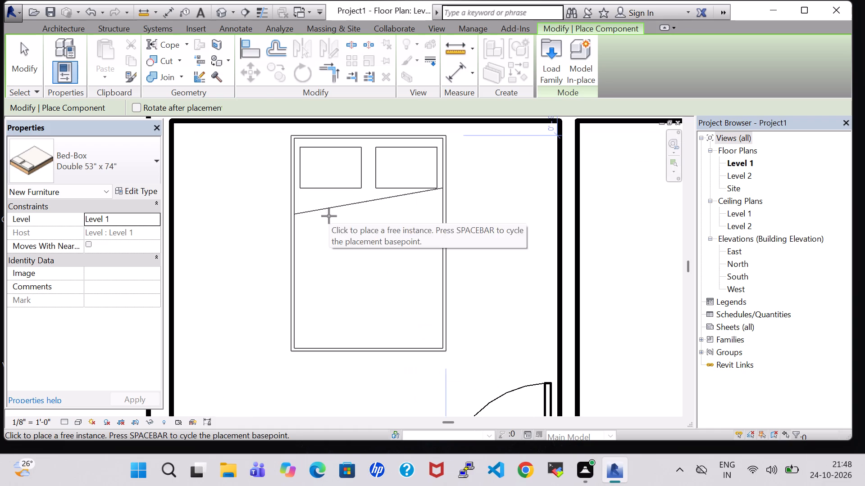
pyautogui.click(325, 211)
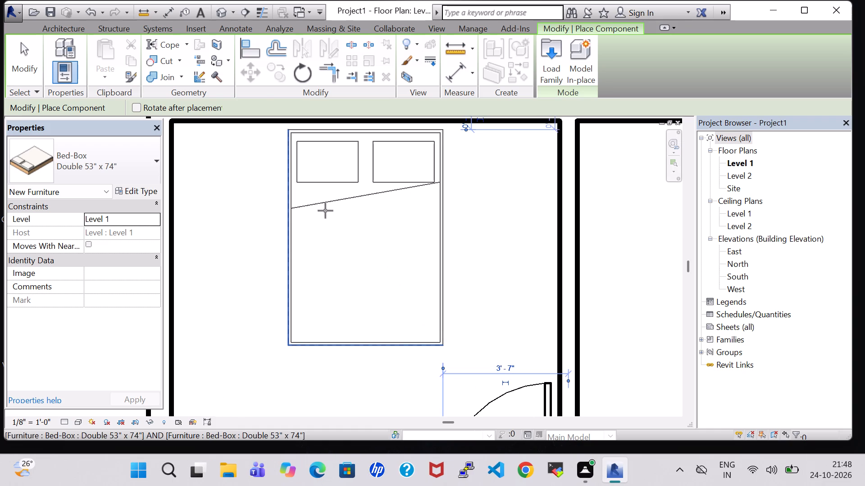
pyautogui.press('Escape')
pyautogui.press('Escape')
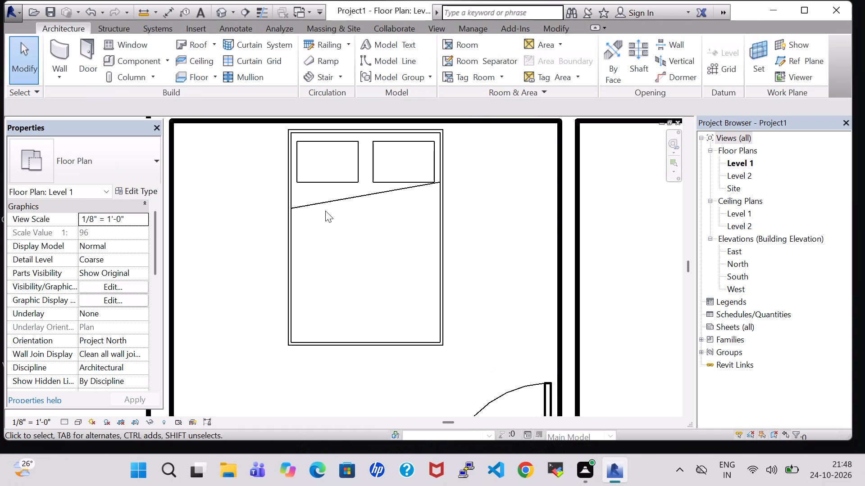
pyautogui.click(325, 211)
pyautogui.click(287, 191)
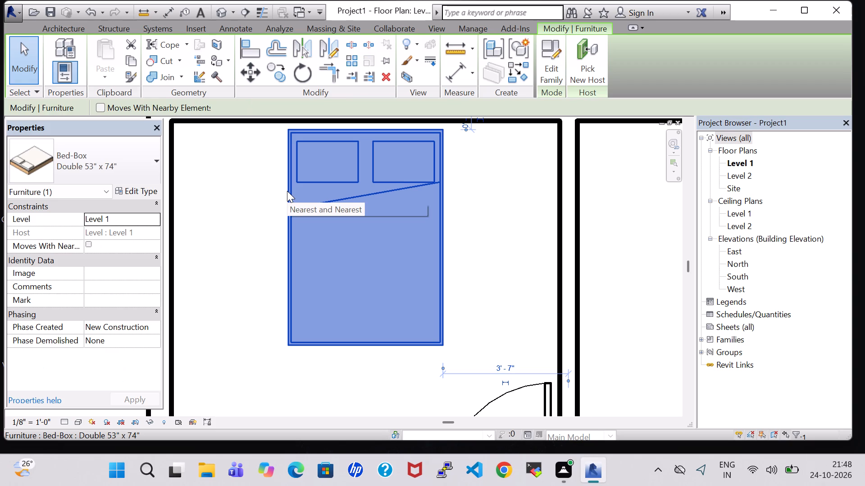
pyautogui.press('Up')
pyautogui.click(473, 178)
# Load the window family Casement Dbl with Trim from the Windows folder of the US Imperial library.
pyautogui.scroll(-2, 473, 178)
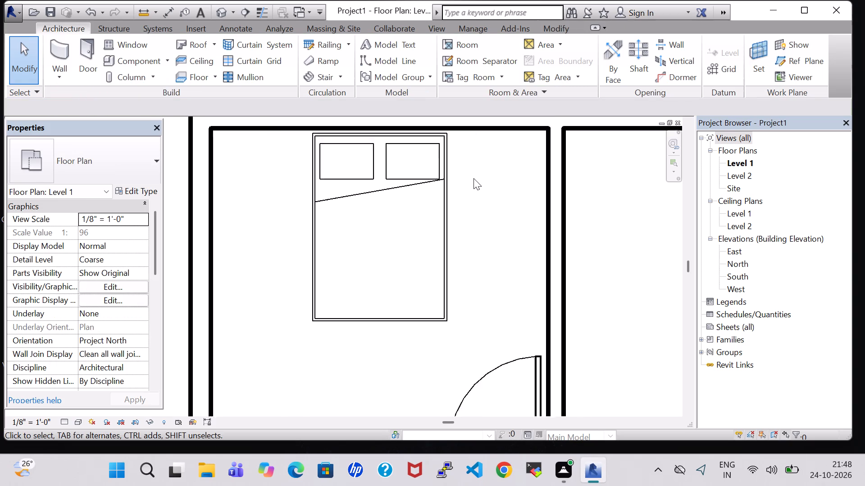
pyautogui.scroll(-2, 473, 178)
pyautogui.moveTo(473, 178); pyautogui.dragTo(426, 189, button='middle')
pyautogui.scroll(-2, 425, 189)
pyautogui.click(127, 42)
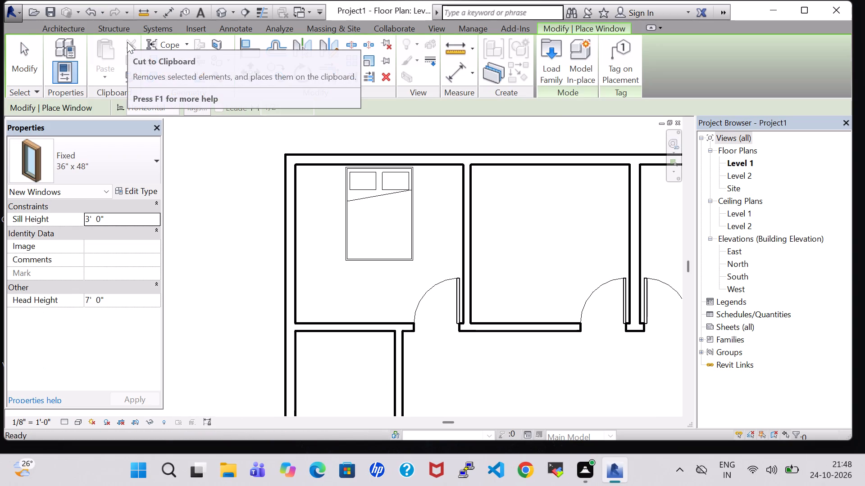
pyautogui.click(548, 55)
pyautogui.click(496, 241)
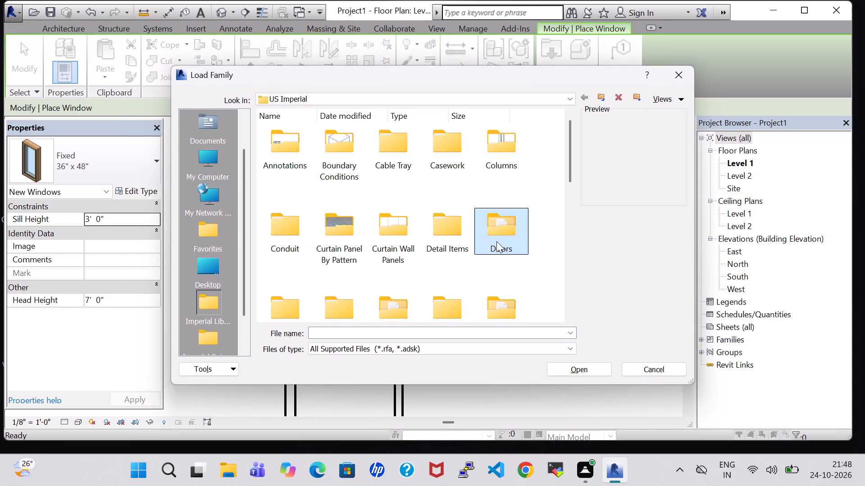
pyautogui.press('w')
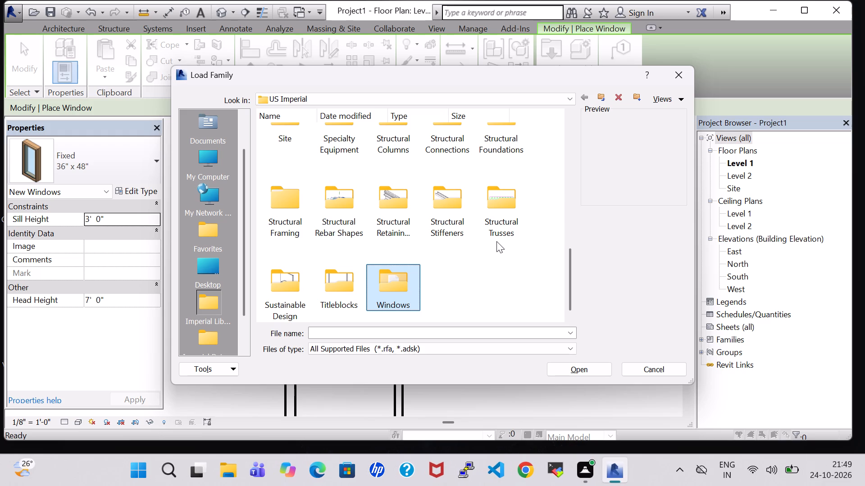
pyautogui.doubleClick(402, 280)
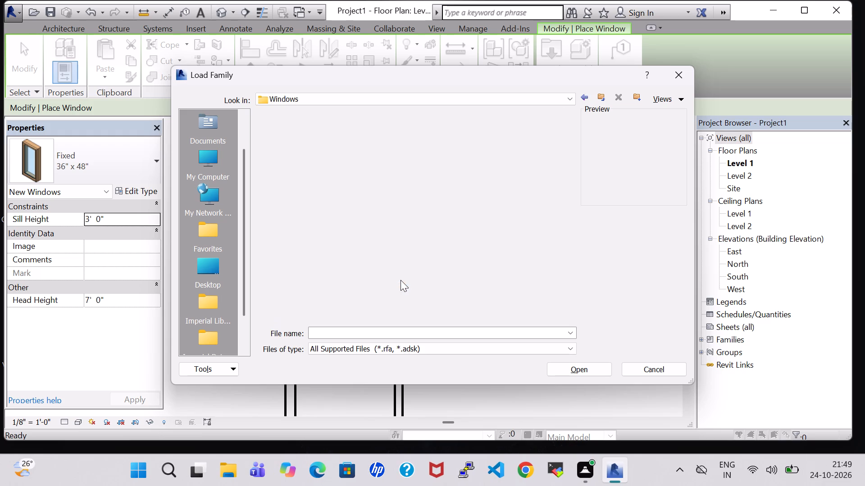
pyautogui.click(396, 166)
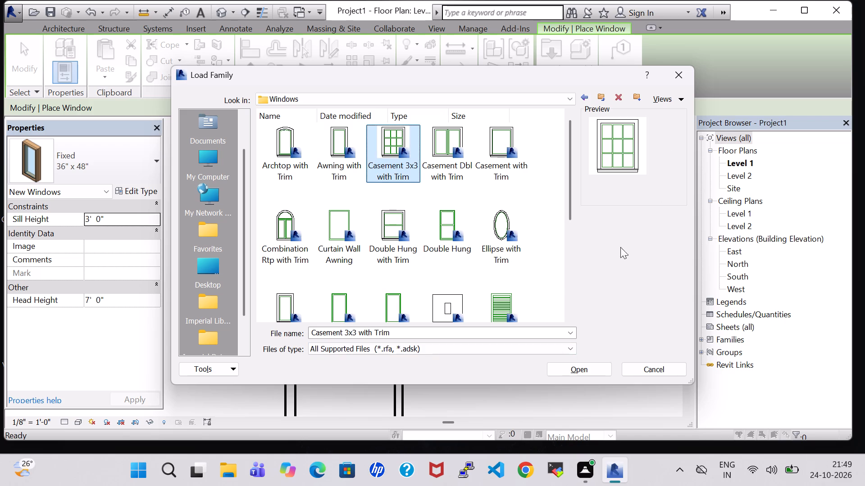
pyautogui.click(448, 156)
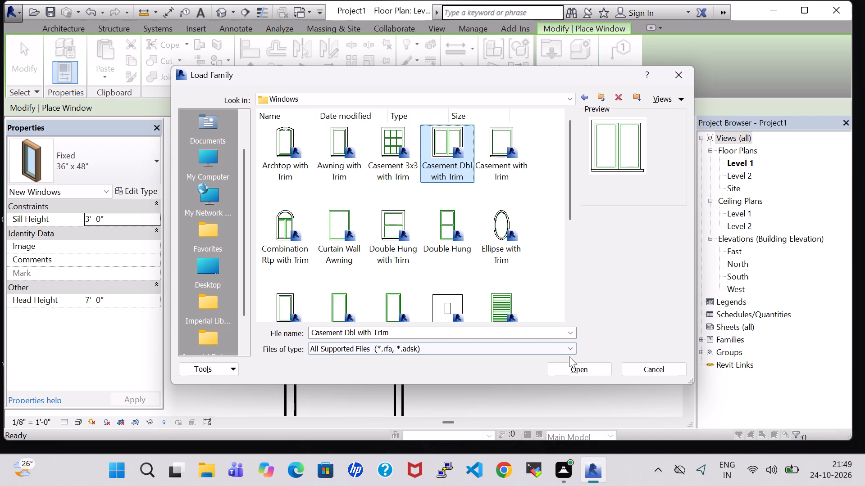
pyautogui.click(576, 369)
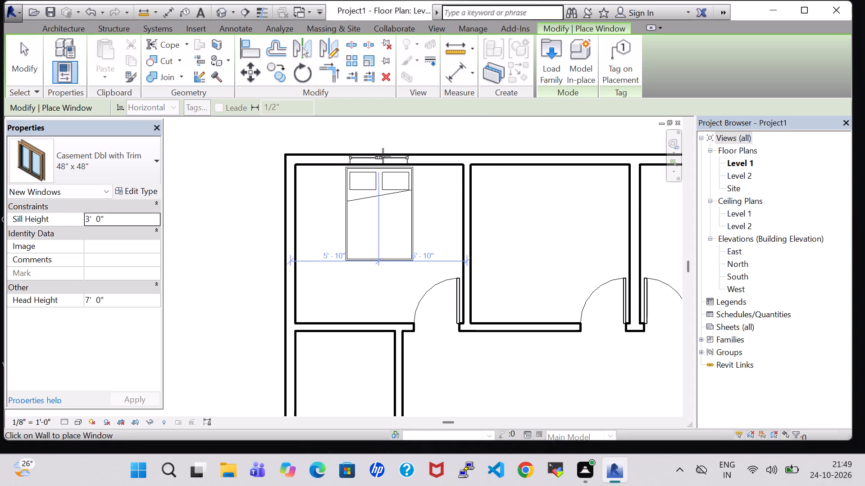
# Place 48" x 48" double casement windows in the northwest room: centred in the north wall, and in the west wall about 6'-1" from the north wall.
pyautogui.click(378, 156)
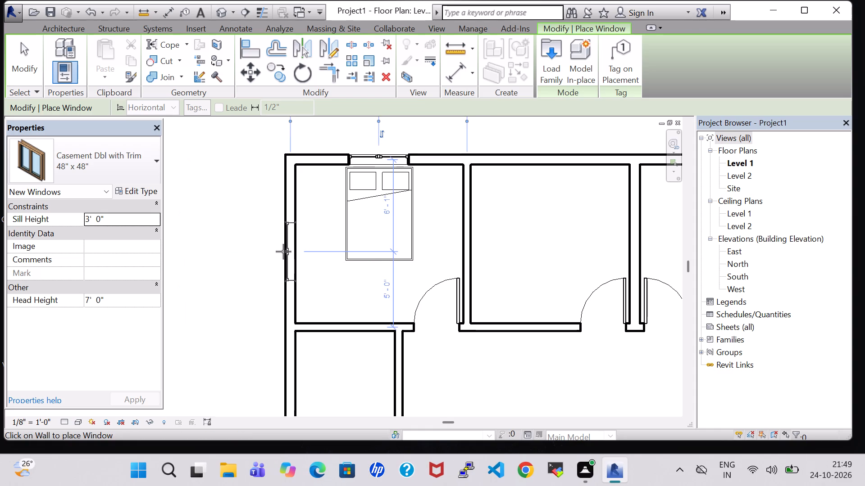
pyautogui.click(283, 252)
# Place 48" x 48" windows in the west exterior wall, centred in the middle west room and about 5'-8" from the southwest room's north partition.
pyautogui.scroll(-3, 283, 252)
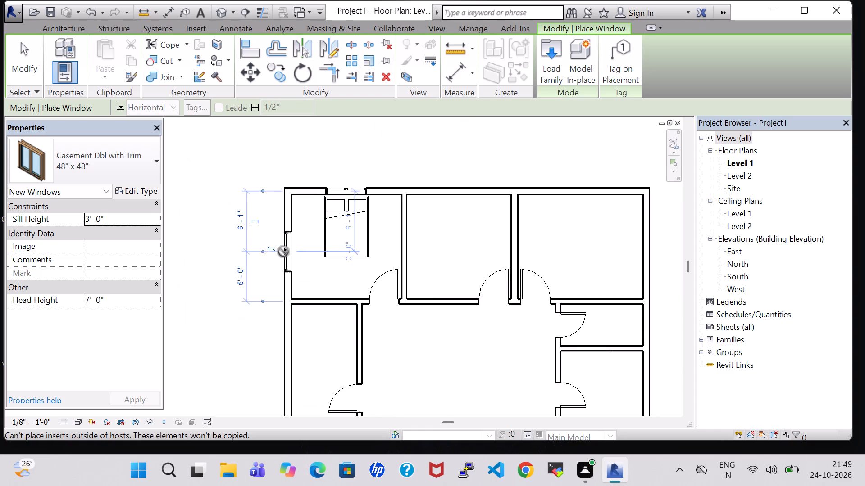
pyautogui.moveTo(283, 252); pyautogui.dragTo(283, 193, button='middle')
pyautogui.click(287, 298)
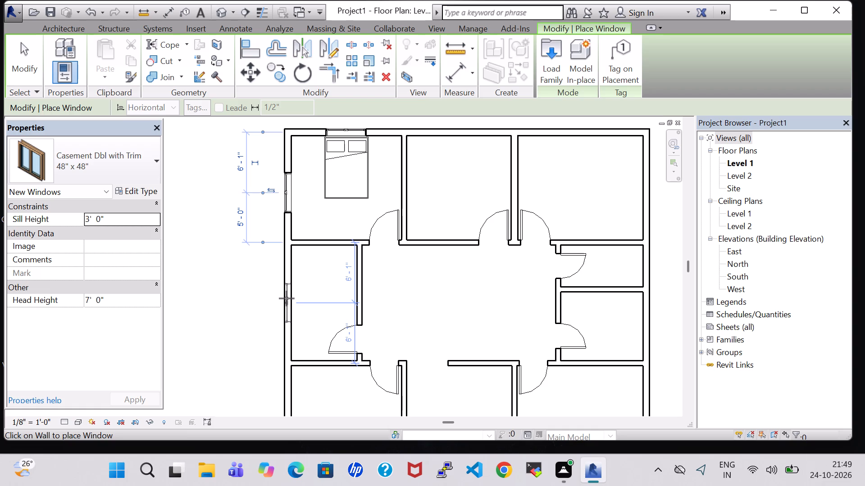
pyautogui.moveTo(305, 296); pyautogui.dragTo(351, 206, button='middle')
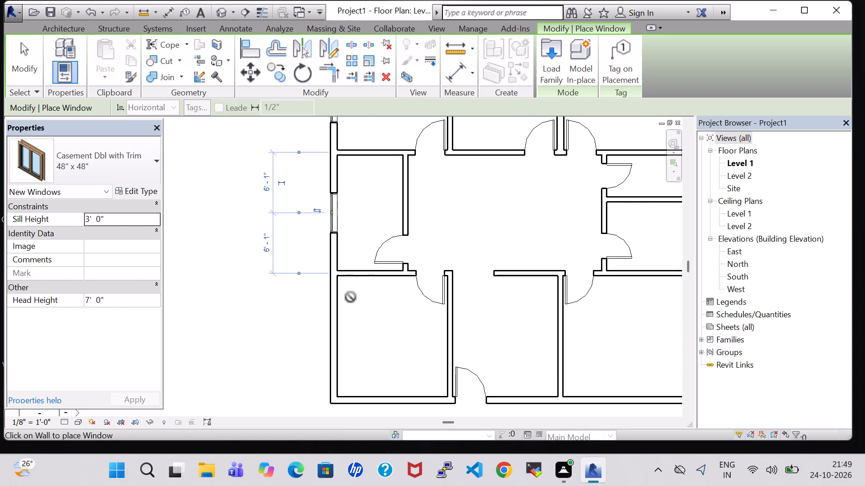
pyautogui.click(332, 330)
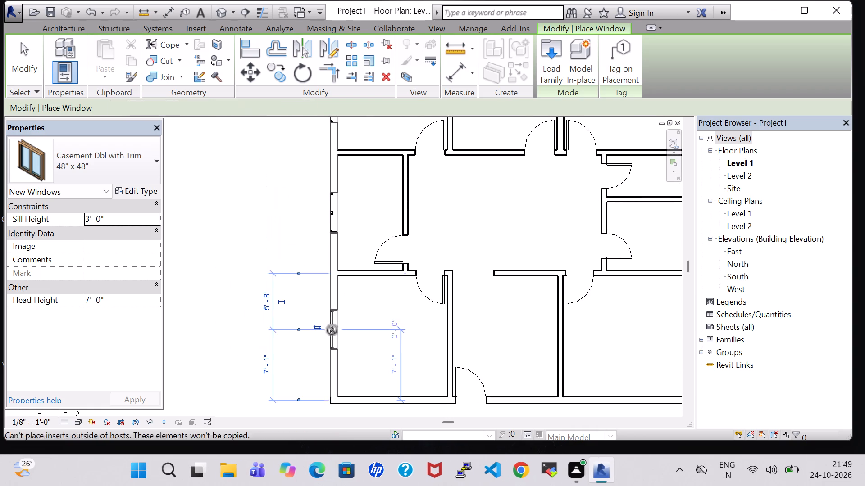
# Place 48" x 48" windows in all three south rooms' south walls, and in the southeast room's east wall about 5'-9" from its north partition.
pyautogui.click(387, 400)
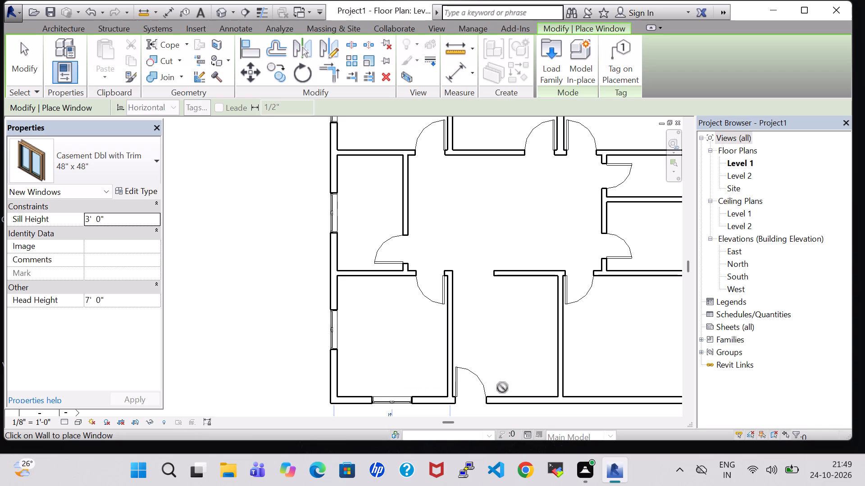
pyautogui.click(525, 401)
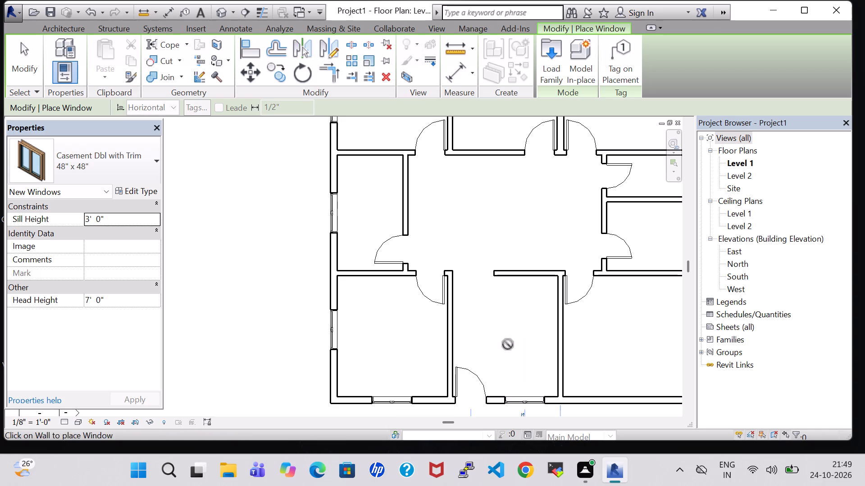
pyautogui.moveTo(507, 330); pyautogui.dragTo(317, 329, button='middle')
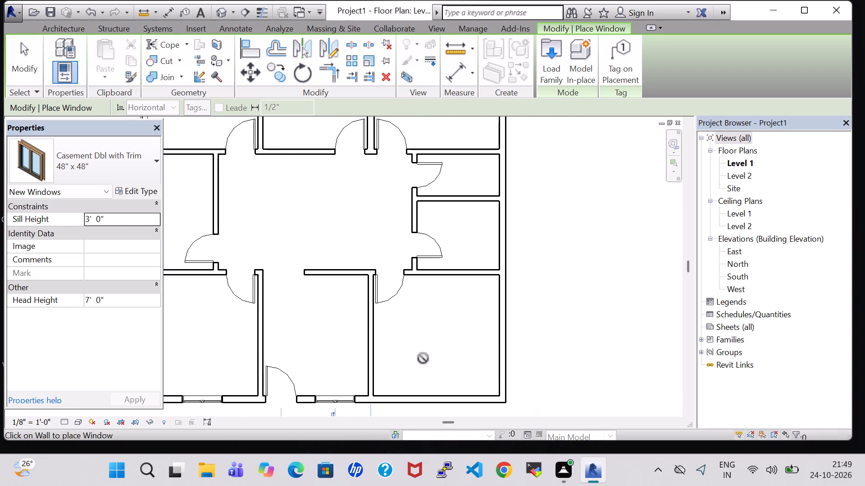
pyautogui.click(442, 400)
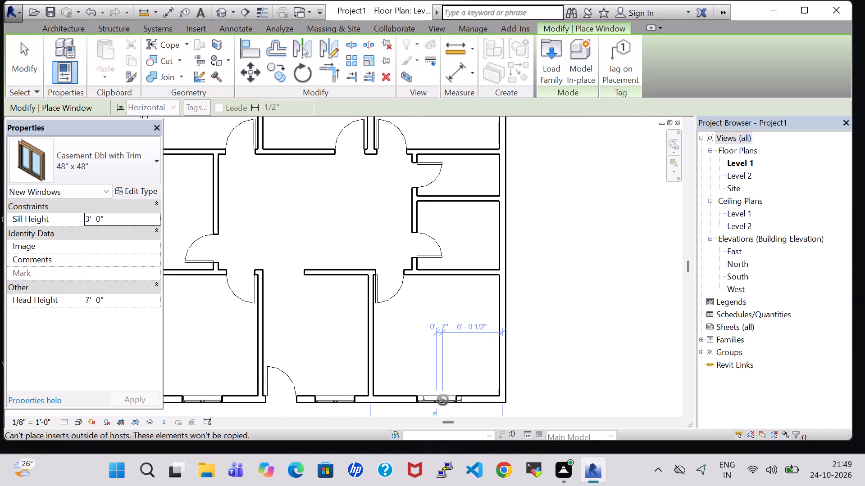
pyautogui.click(504, 330)
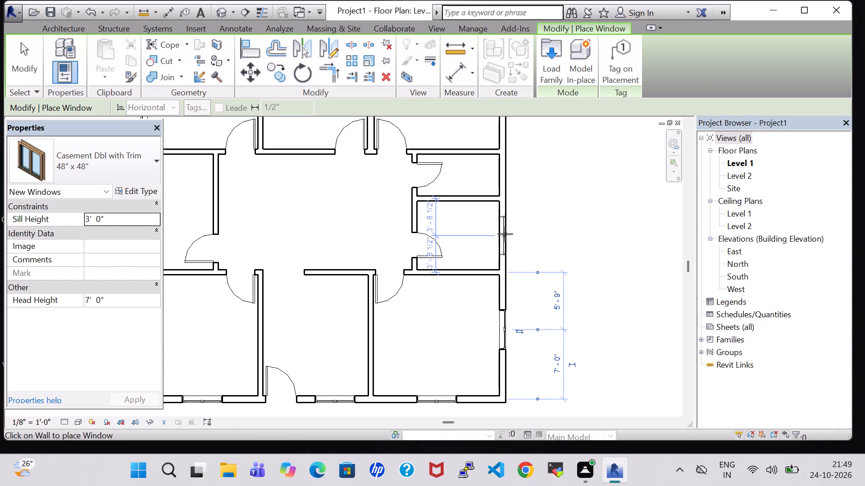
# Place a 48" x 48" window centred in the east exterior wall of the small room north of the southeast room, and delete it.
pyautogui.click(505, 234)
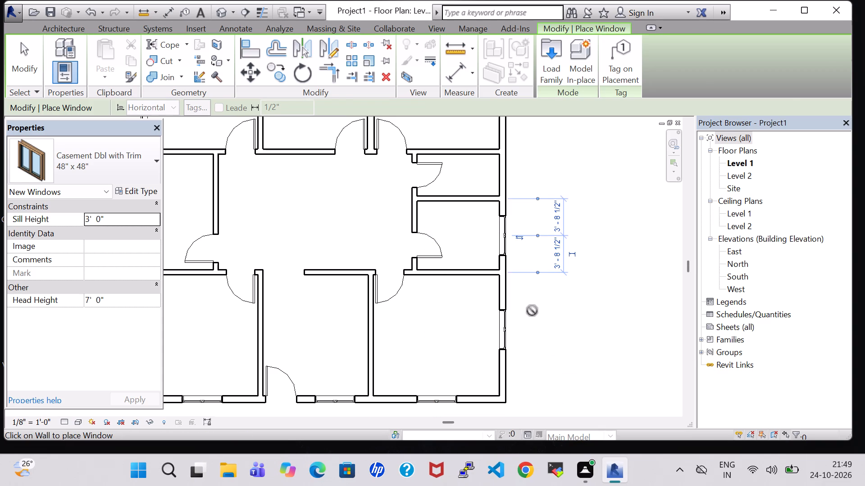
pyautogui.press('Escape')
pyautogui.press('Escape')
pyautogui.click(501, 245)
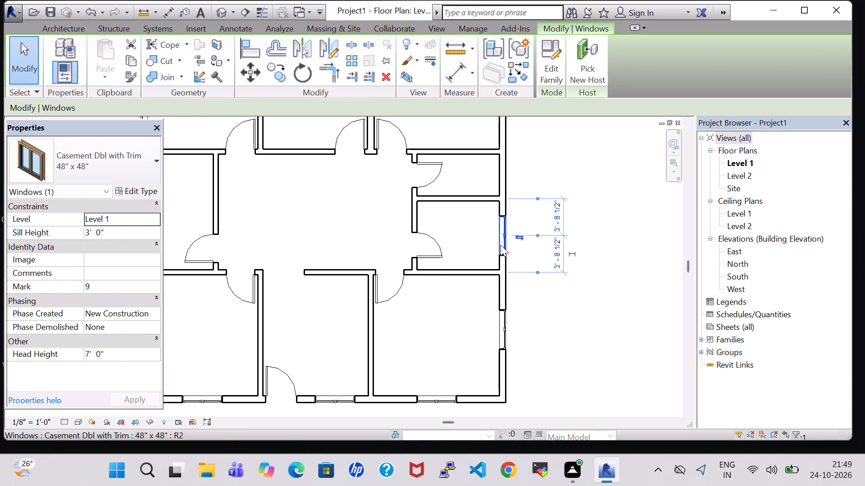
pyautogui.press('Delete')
# Place a 48" x 48" double casement window centred in the middle north room's exterior wall.
pyautogui.moveTo(519, 229); pyautogui.dragTo(519, 314, button='middle')
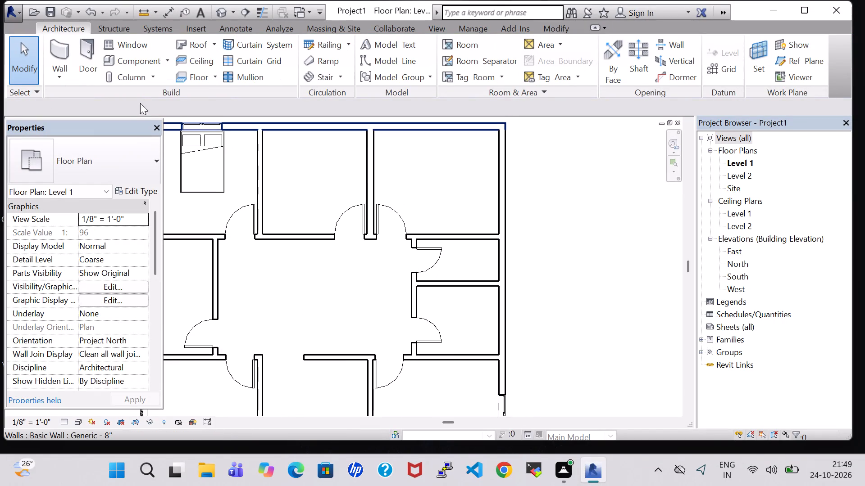
pyautogui.click(122, 47)
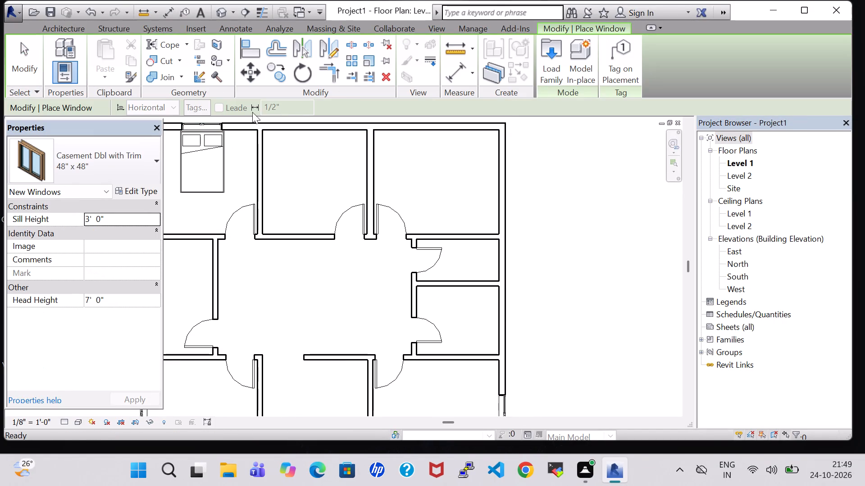
pyautogui.click(313, 121)
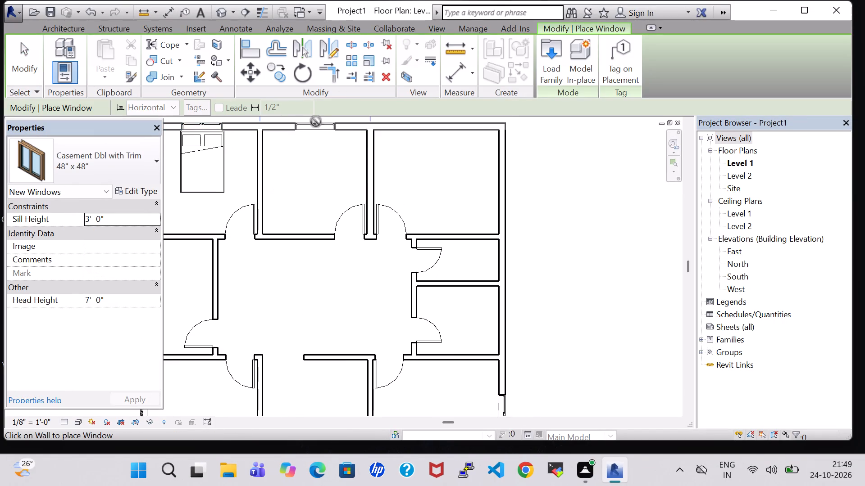
# Place 48" x 48" double casement windows centred in the northeast room's north and east exterior walls.
pyautogui.click(434, 124)
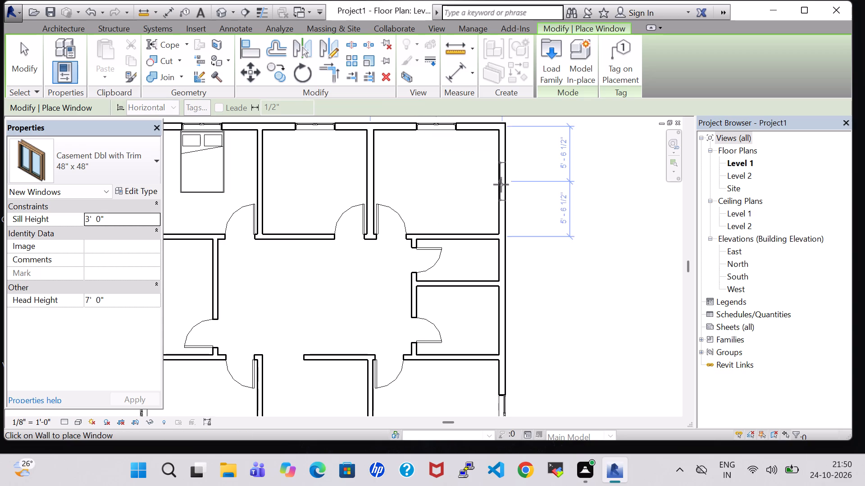
pyautogui.click(504, 185)
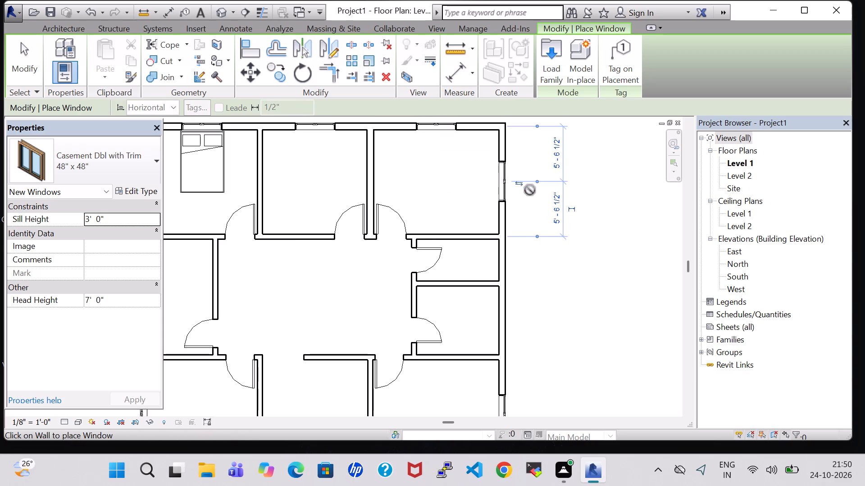
pyautogui.press('Escape')
pyautogui.press('Escape')
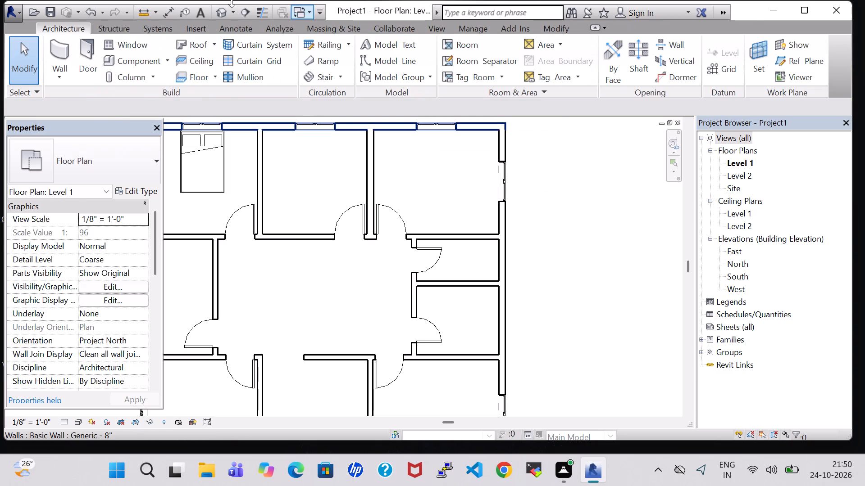
# Open the default 3D view and set its visual style to Realistic.
pyautogui.click(228, 12)
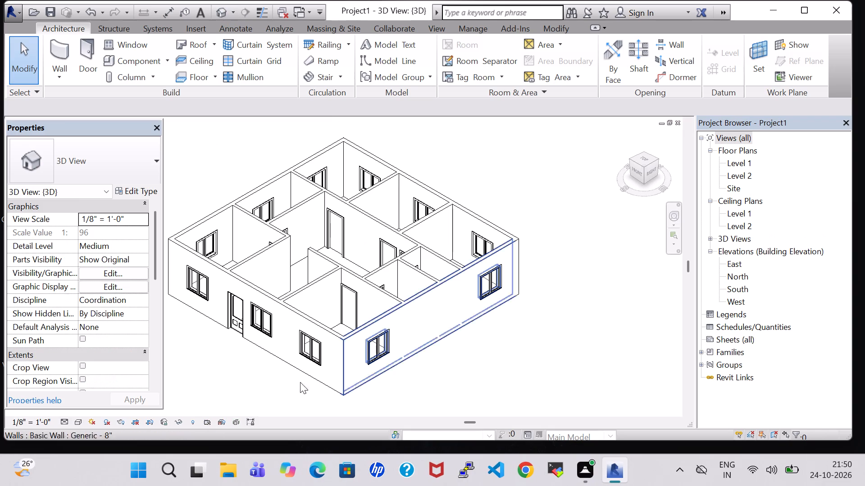
pyautogui.click(81, 420)
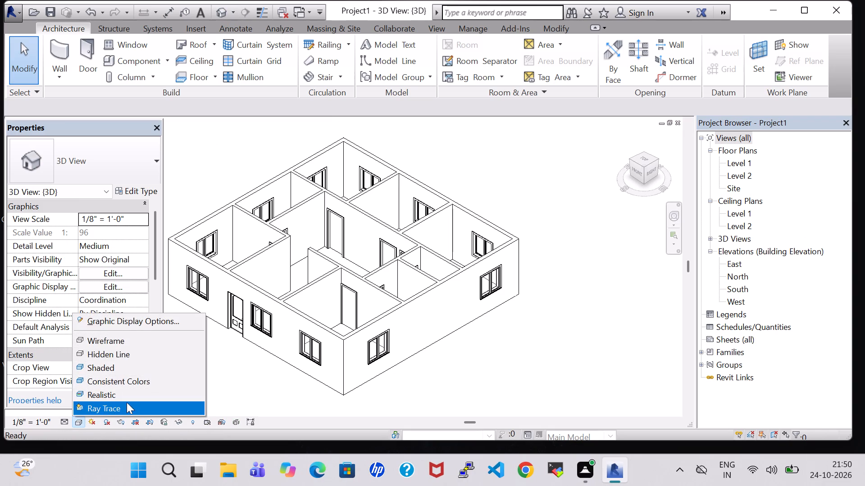
pyautogui.click(121, 396)
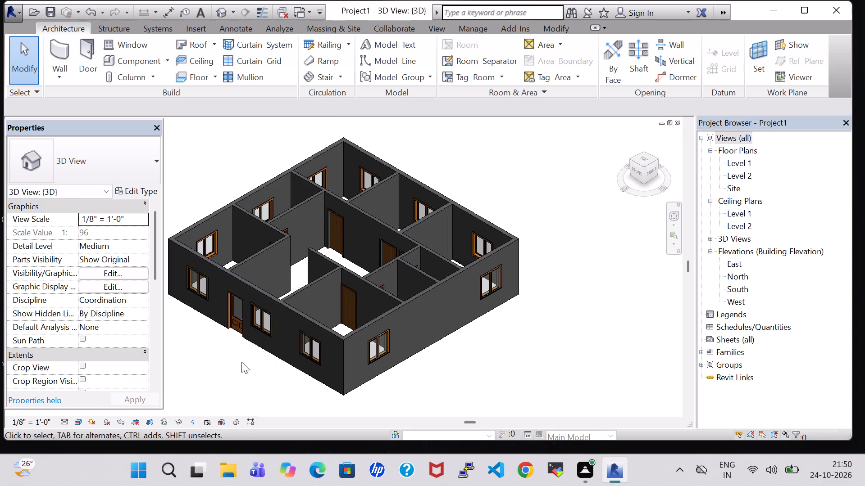
# Examine the windows and doors around the house's exterior in 3D, and return to the Level 1 floor plan.
pyautogui.keyDown('shift'); pyautogui.moveTo(232, 370); pyautogui.dragTo(301, 371, button='middle'); pyautogui.keyUp('shift')
pyautogui.scroll(4, 304, 366)
pyautogui.keyDown('shift'); pyautogui.moveTo(310, 367); pyautogui.dragTo(319, 314, button='middle'); pyautogui.keyUp('shift')
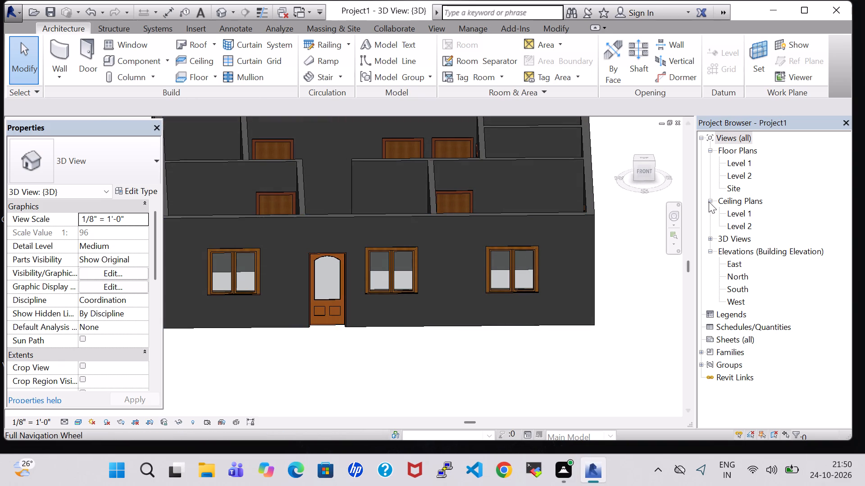
pyautogui.doubleClick(732, 163)
pyautogui.scroll(-3, 505, 245)
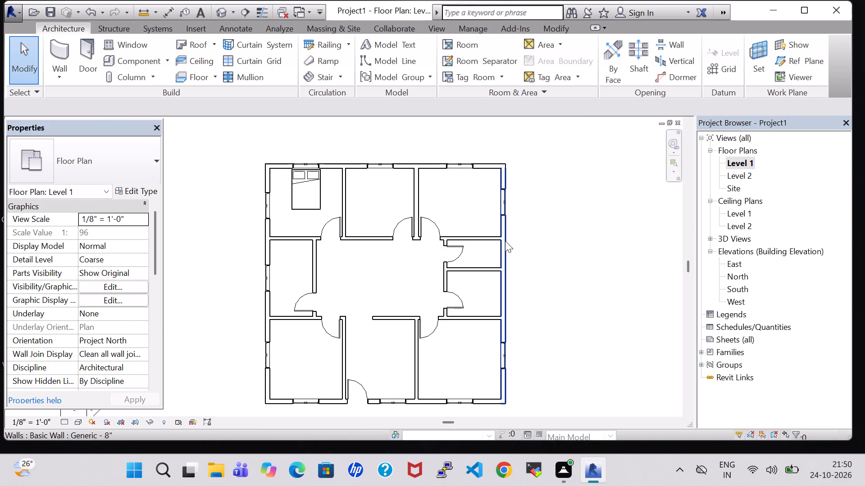
pyautogui.scroll(-2, 505, 241)
pyautogui.moveTo(525, 263); pyautogui.dragTo(554, 233, button='middle')
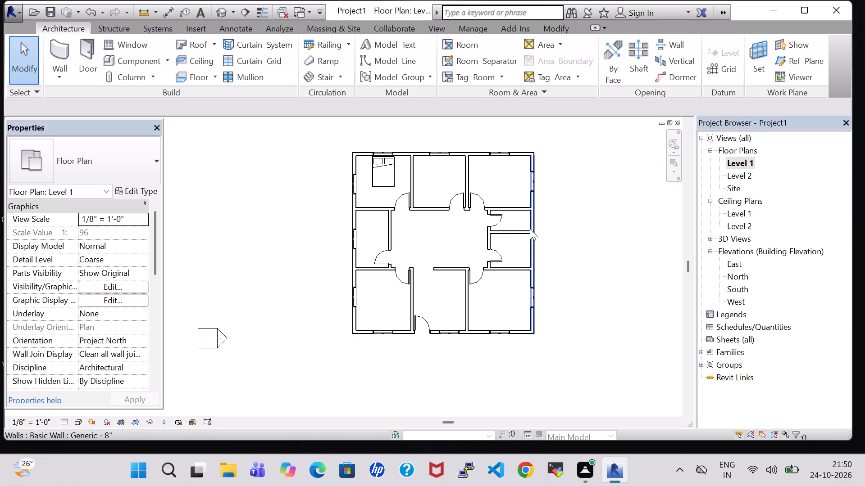
pyautogui.click(221, 12)
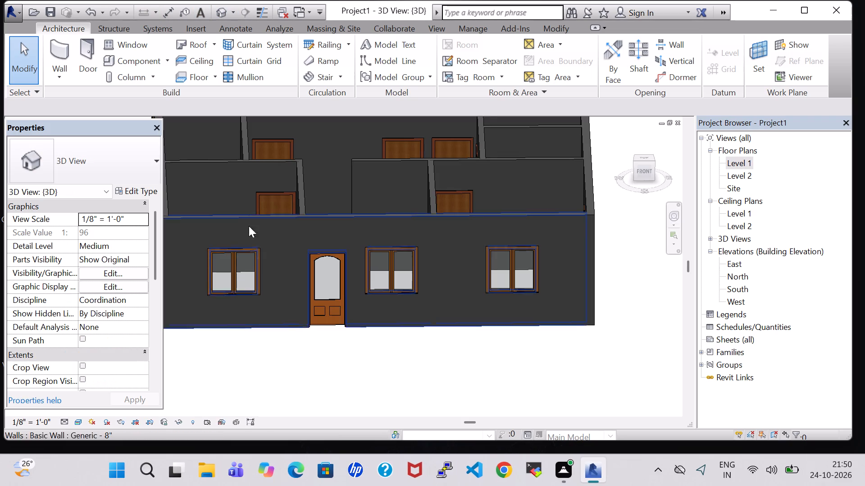
pyautogui.keyDown('shift'); pyautogui.moveTo(302, 364); pyautogui.dragTo(359, 364, button='middle'); pyautogui.keyUp('shift')
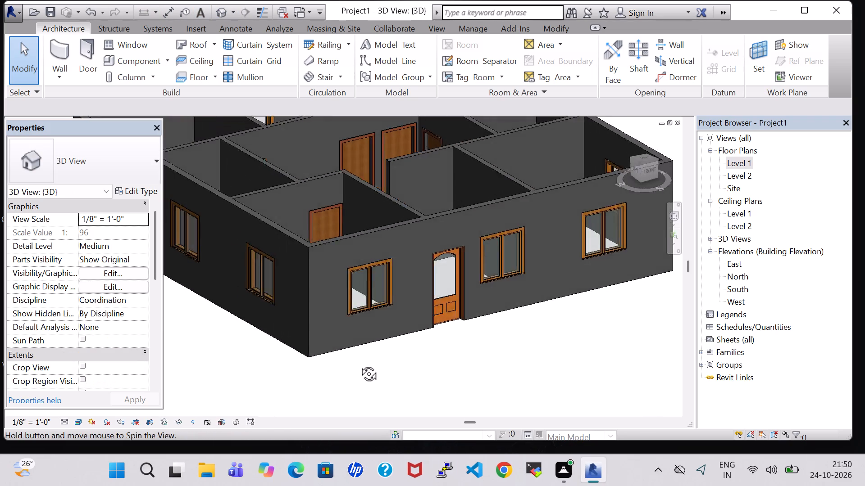
pyautogui.keyDown('shift'); pyautogui.moveTo(359, 364); pyautogui.dragTo(464, 373, button='middle'); pyautogui.keyUp('shift')
pyautogui.keyDown('shift'); pyautogui.moveTo(480, 376); pyautogui.dragTo(511, 383, button='middle'); pyautogui.keyUp('shift')
pyautogui.keyDown('shift'); pyautogui.middleClick(578, 407); pyautogui.keyUp('shift')
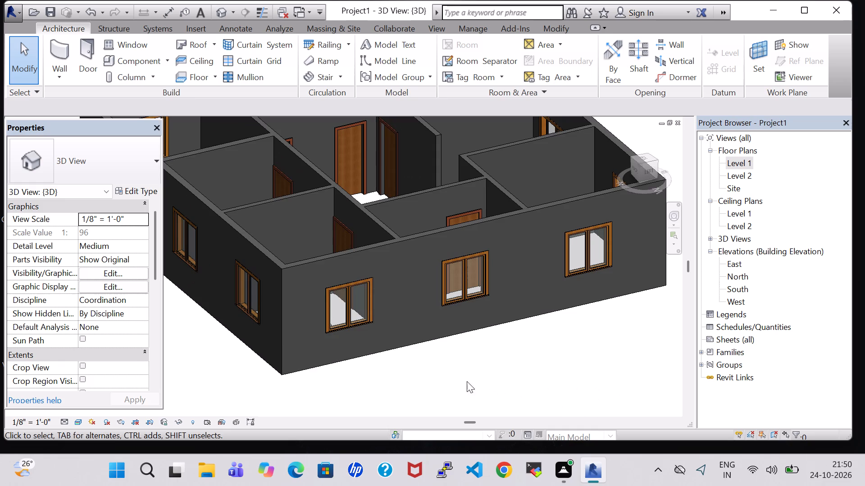
pyautogui.keyDown('shift'); pyautogui.moveTo(401, 381); pyautogui.dragTo(607, 360, button='middle'); pyautogui.keyUp('shift')
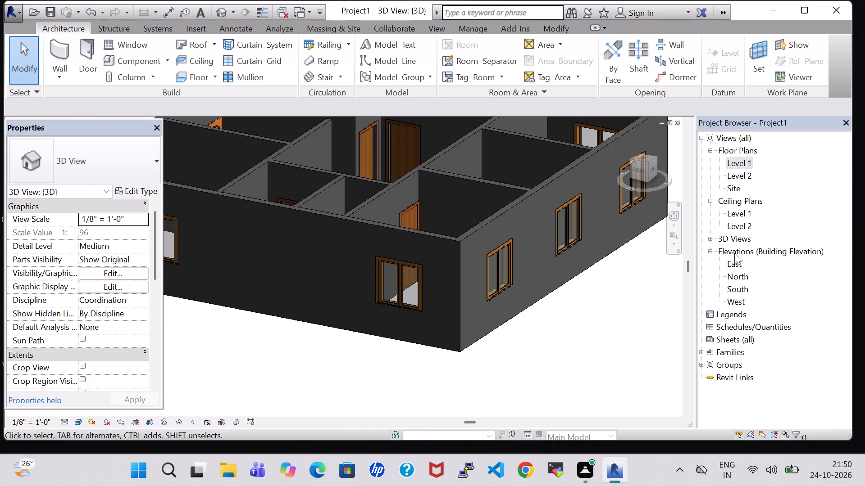
pyautogui.doubleClick(744, 157)
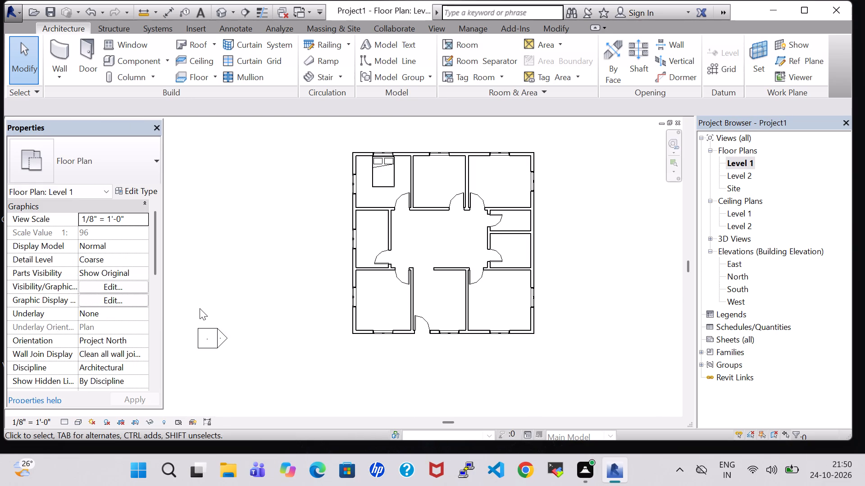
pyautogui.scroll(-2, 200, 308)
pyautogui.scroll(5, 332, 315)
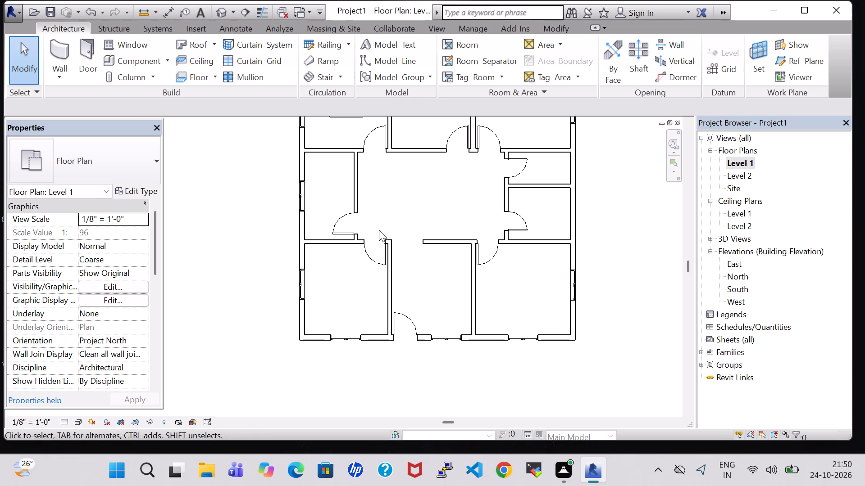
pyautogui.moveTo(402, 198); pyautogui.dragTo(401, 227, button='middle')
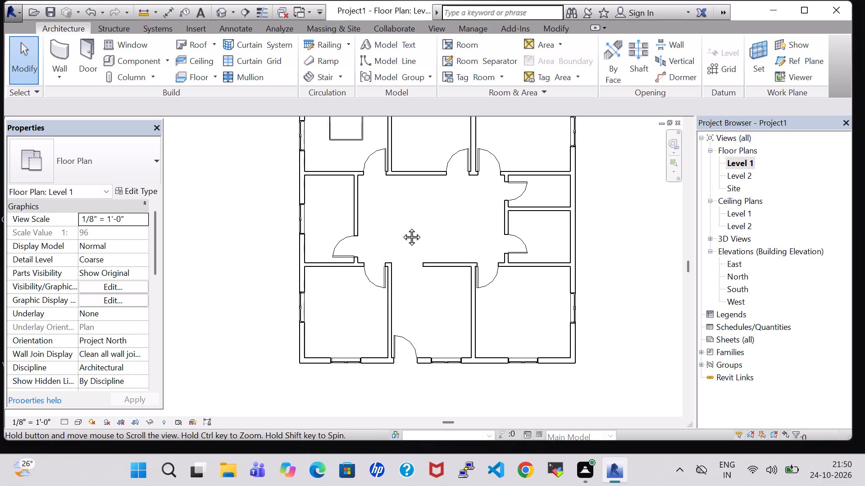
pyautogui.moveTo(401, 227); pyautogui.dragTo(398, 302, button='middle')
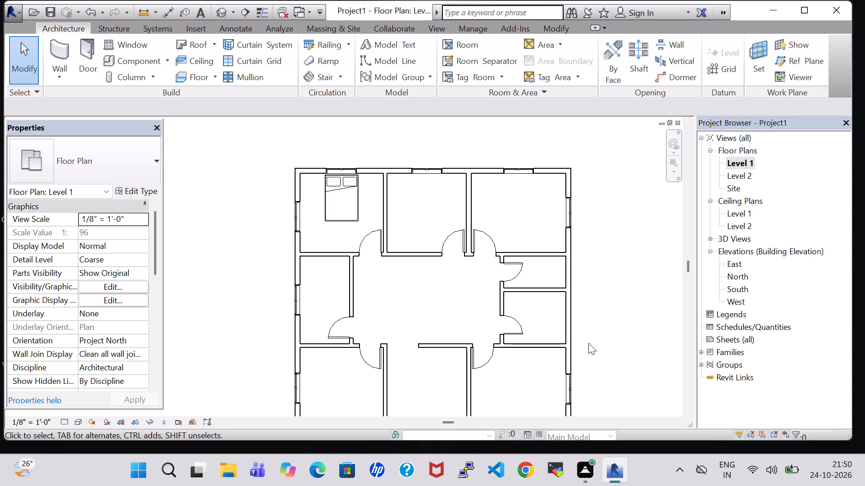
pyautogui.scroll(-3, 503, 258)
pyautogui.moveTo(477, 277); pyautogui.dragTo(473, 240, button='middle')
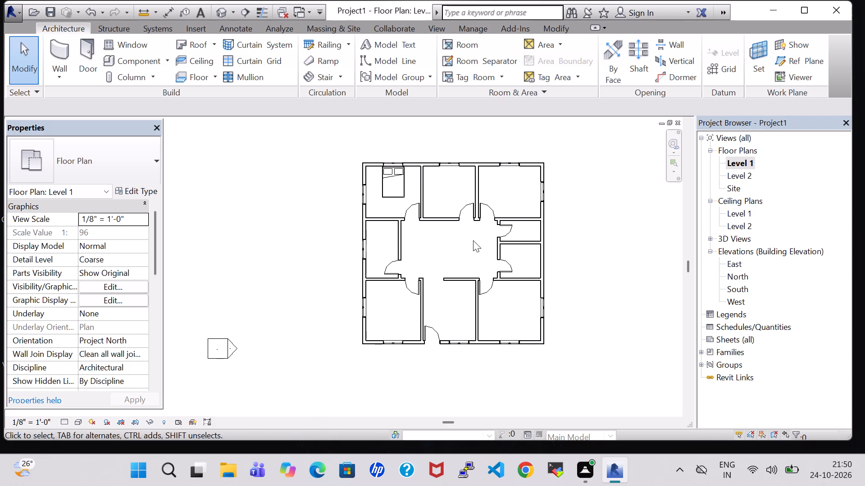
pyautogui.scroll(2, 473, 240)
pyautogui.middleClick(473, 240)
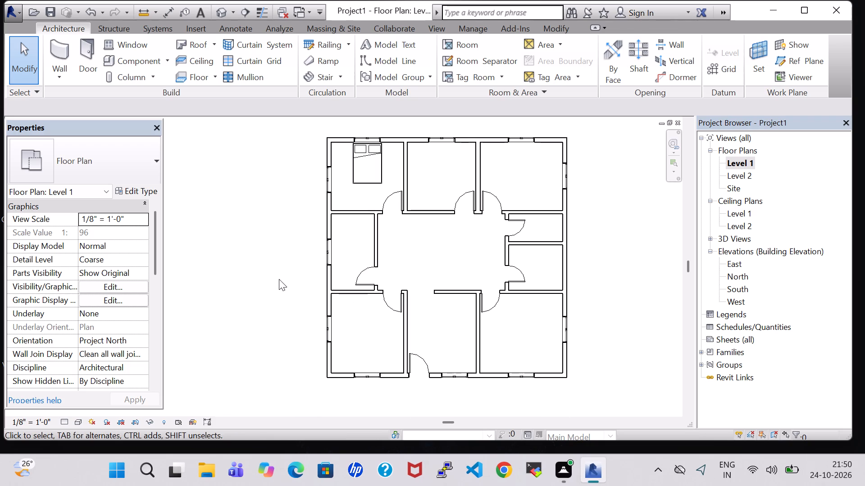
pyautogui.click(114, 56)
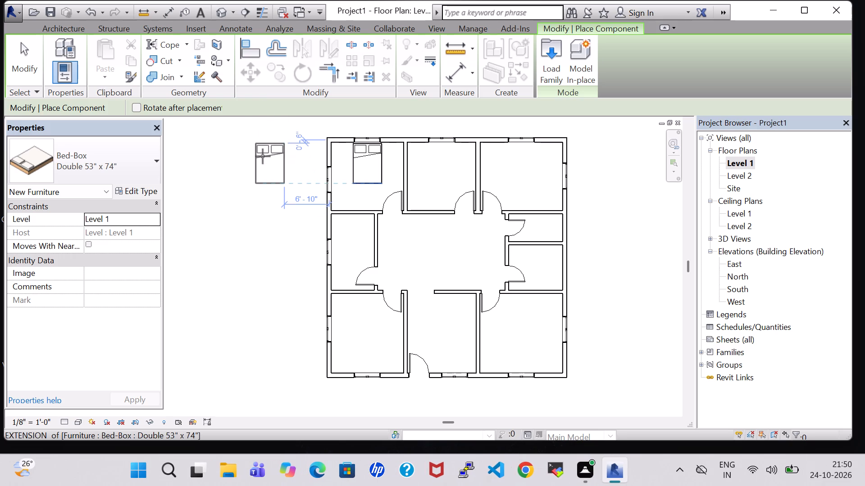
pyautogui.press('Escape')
# Nudge the double bed in the northwest room slightly south, away from the north wall.
pyautogui.scroll(3, 263, 156)
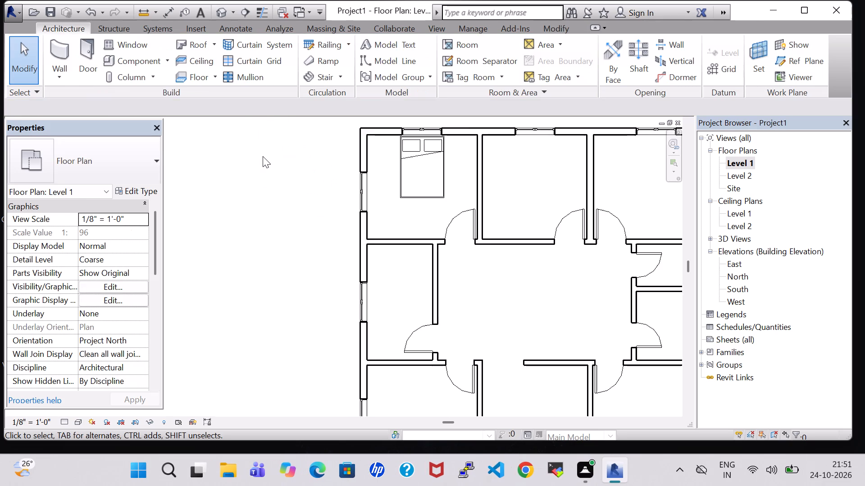
pyautogui.scroll(2, 263, 156)
pyautogui.moveTo(263, 156); pyautogui.dragTo(165, 237, button='middle')
pyautogui.click(363, 255)
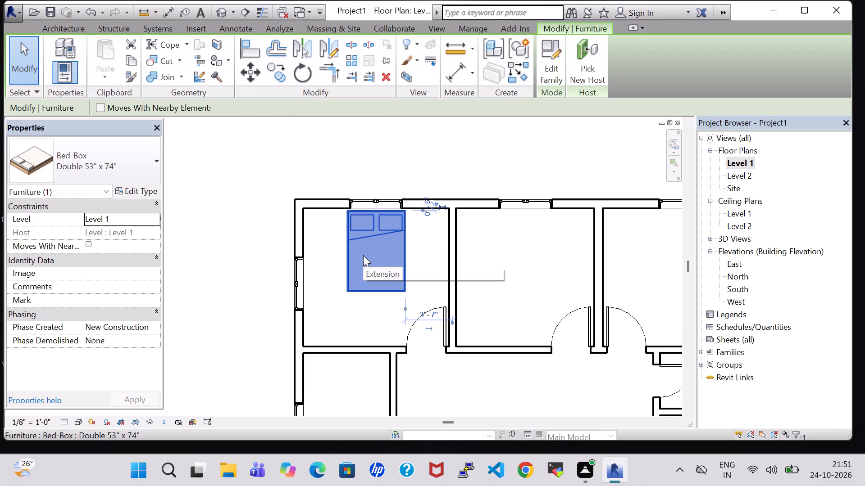
pyautogui.press('Down')
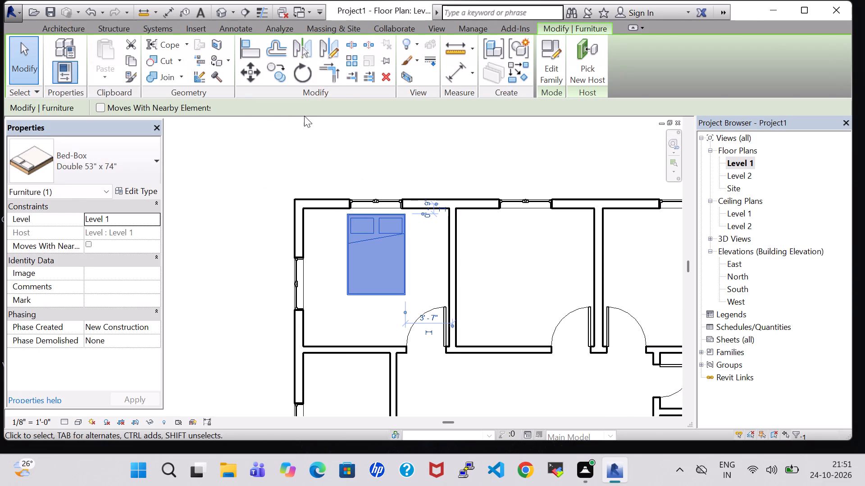
pyautogui.click(304, 132)
# Load the Table-End family from the Tables folder of the US Imperial Furniture library as a component.
pyautogui.scroll(-4, 304, 133)
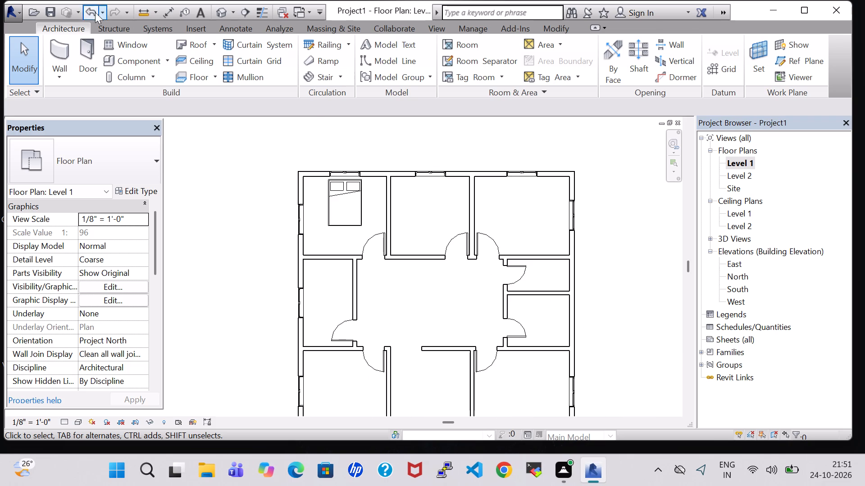
pyautogui.click(123, 57)
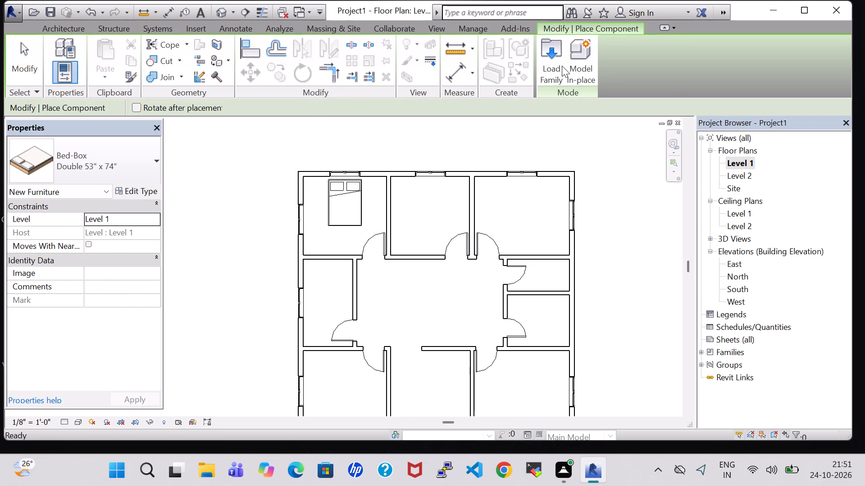
pyautogui.click(562, 66)
pyautogui.scroll(-1, 517, 264)
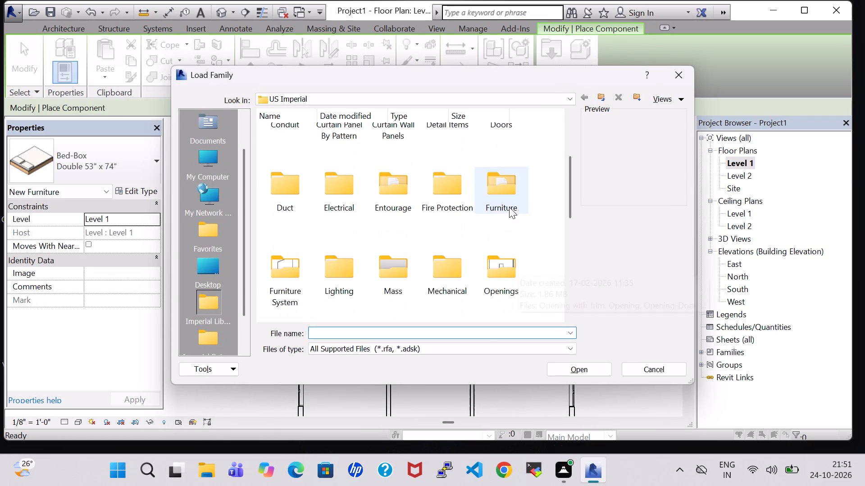
pyautogui.doubleClick(501, 183)
pyautogui.doubleClick(458, 153)
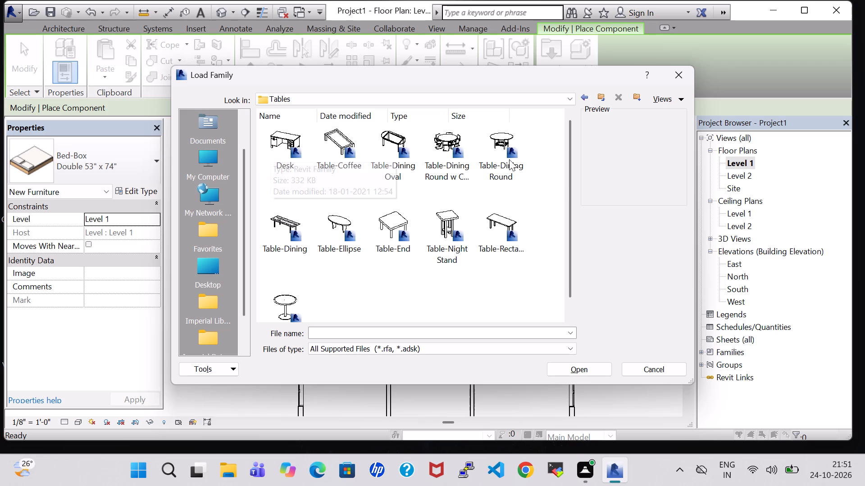
pyautogui.click(583, 95)
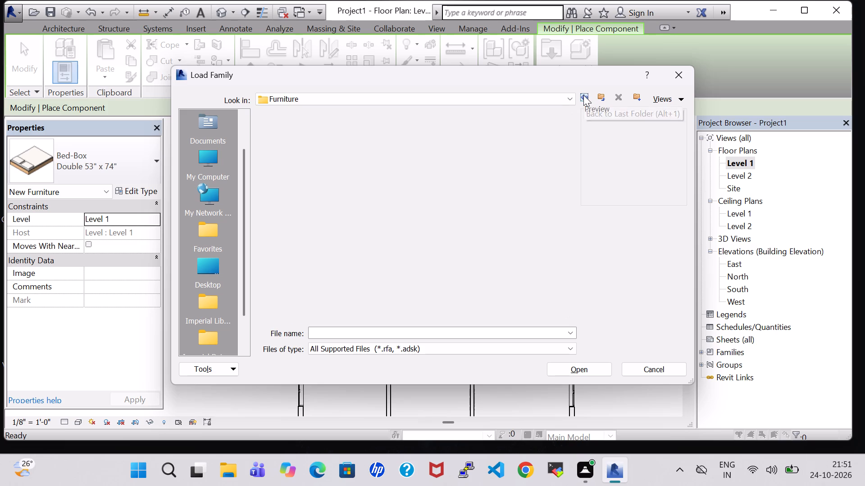
pyautogui.doubleClick(437, 151)
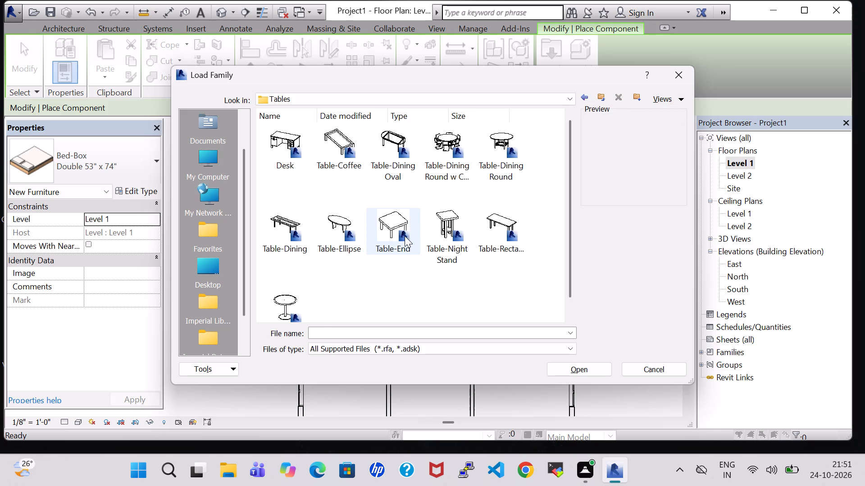
pyautogui.click(388, 230)
pyautogui.click(567, 361)
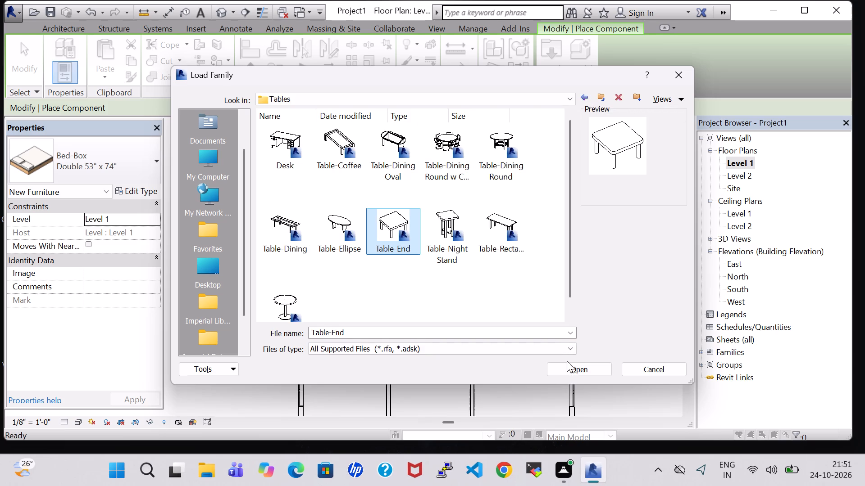
pyautogui.click(567, 366)
# Place a 24" x 24" end table east of the bed, level with its head and about 1'-4" from the northwest room's east partition.
pyautogui.scroll(3, 403, 243)
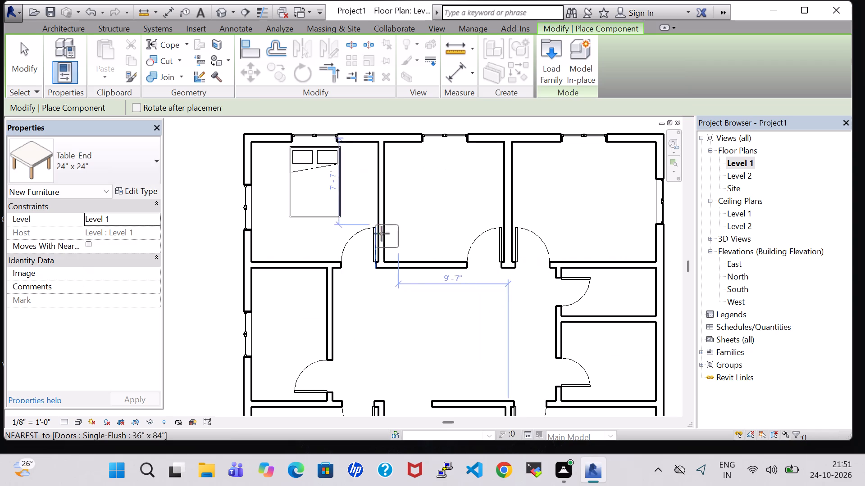
pyautogui.scroll(4, 342, 168)
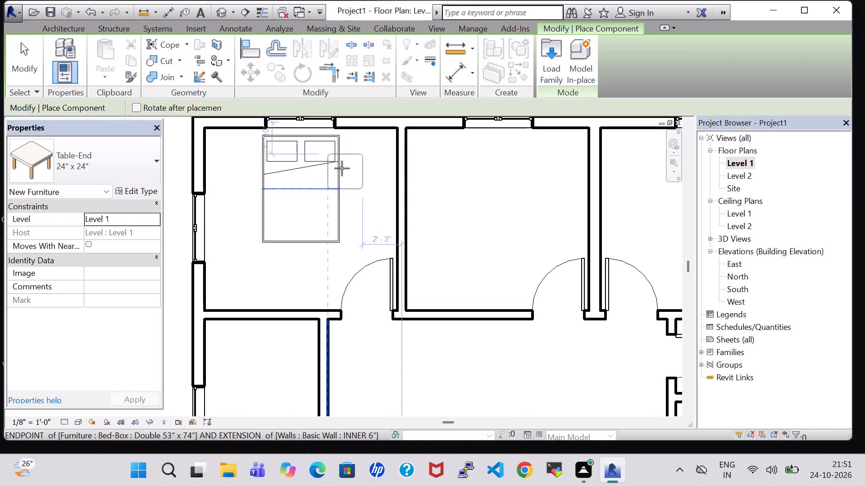
pyautogui.scroll(1, 342, 168)
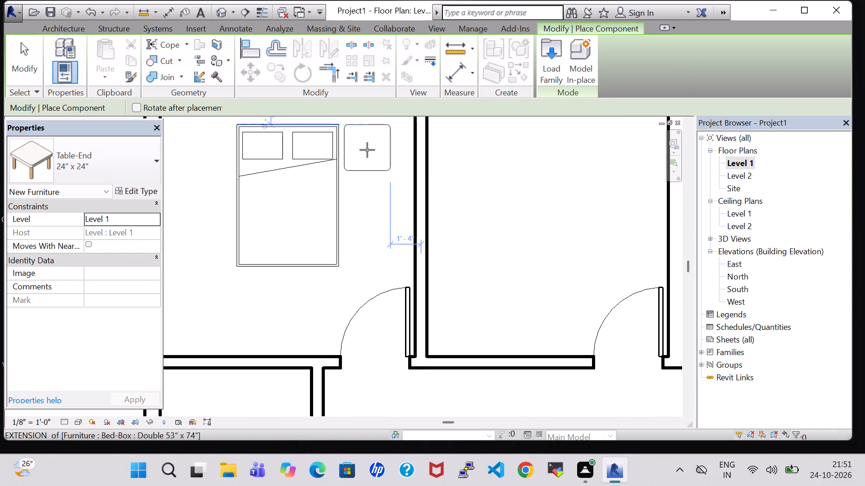
pyautogui.click(367, 150)
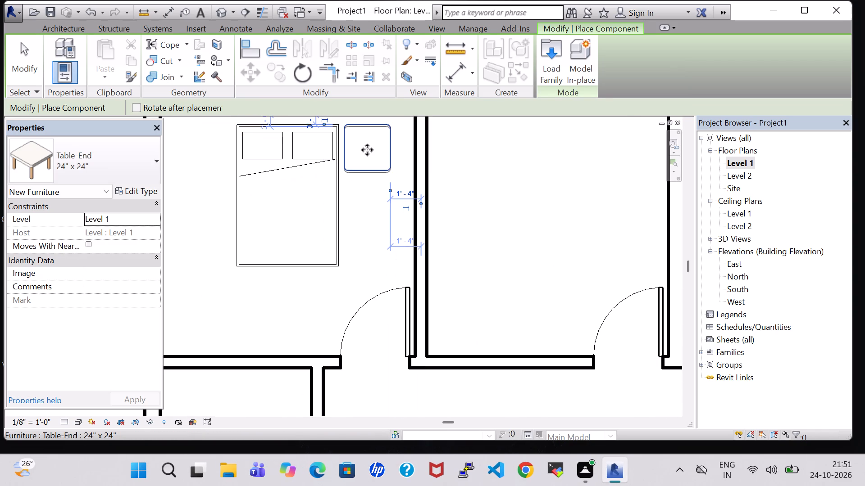
pyautogui.press('Escape')
pyautogui.press('Escape')
# Nudge the end table east of the bed slightly north, closer to the northwest room's north wall.
pyautogui.click(367, 150)
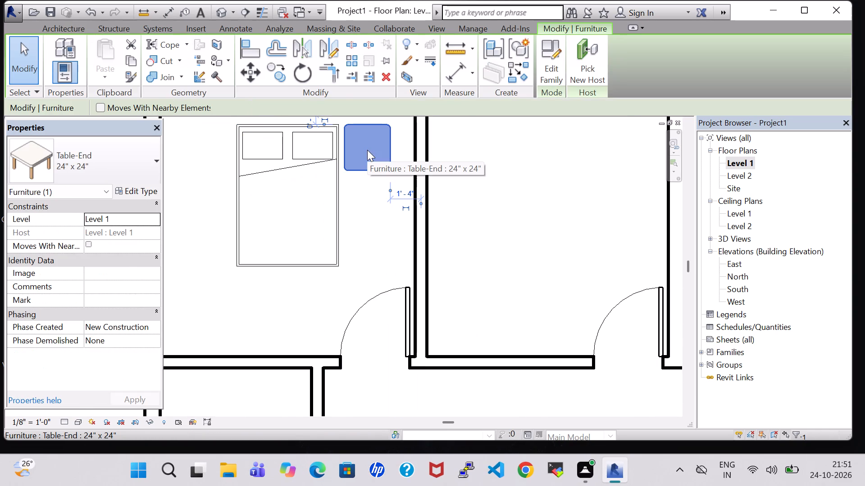
pyautogui.press('Up')
pyautogui.press('Up')
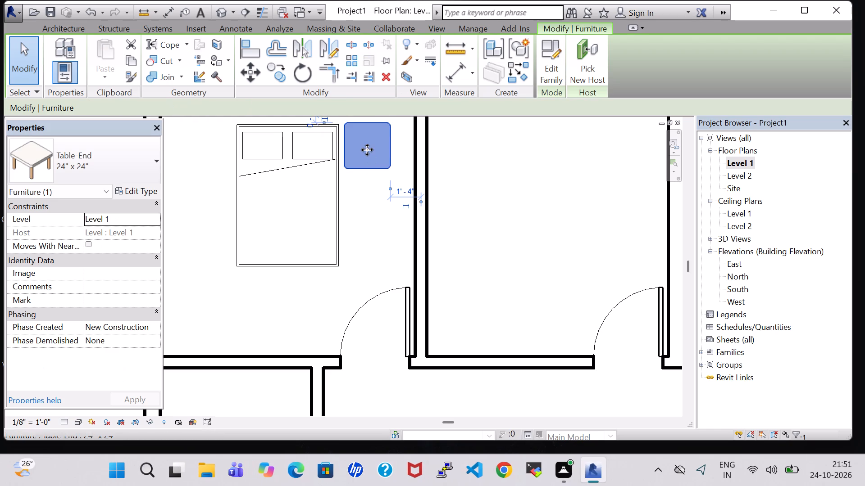
pyautogui.press('Up')
pyautogui.moveTo(367, 150); pyautogui.dragTo(378, 198, button='middle')
pyautogui.scroll(2, 373, 198)
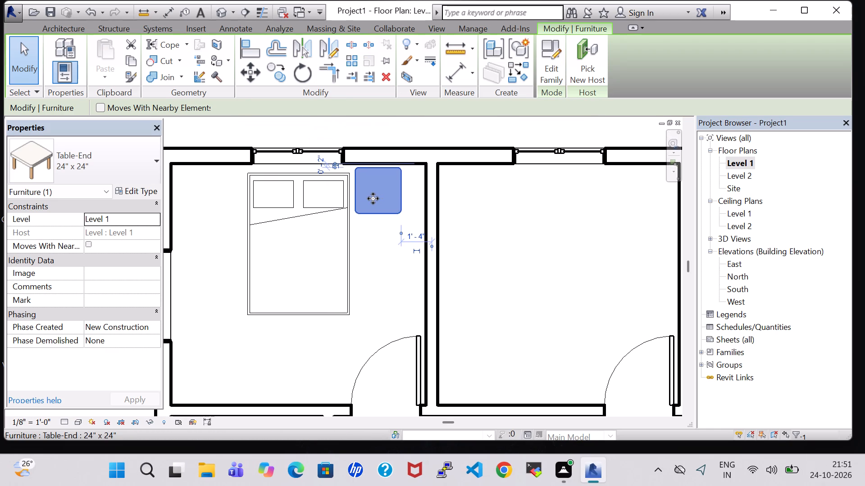
pyautogui.scroll(2, 373, 198)
# Nudge the double bed slightly north, closer to the northwest room's north wall.
pyautogui.click(262, 157)
pyautogui.press('Up')
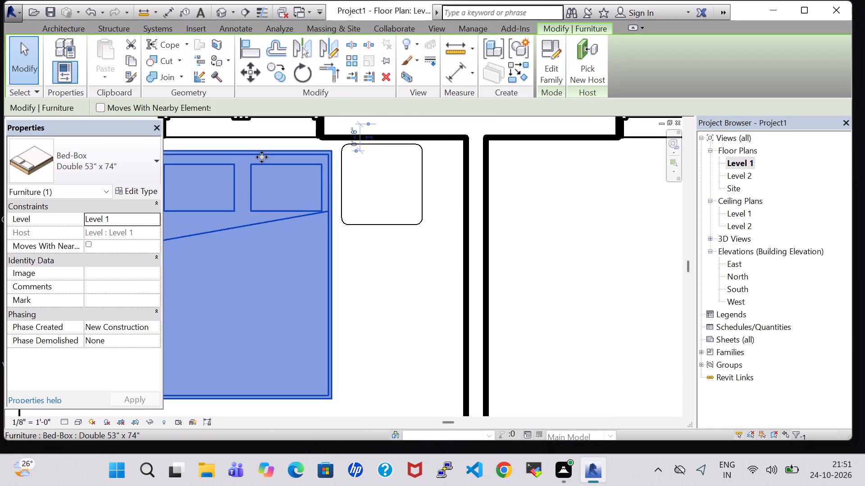
pyautogui.press('Up')
pyautogui.click(379, 285)
# Load the Table-Coffee family from the Tables folder of the US Imperial Furniture library as a component.
pyautogui.scroll(-2, 379, 285)
pyautogui.moveTo(379, 285); pyautogui.dragTo(390, 285, button='middle')
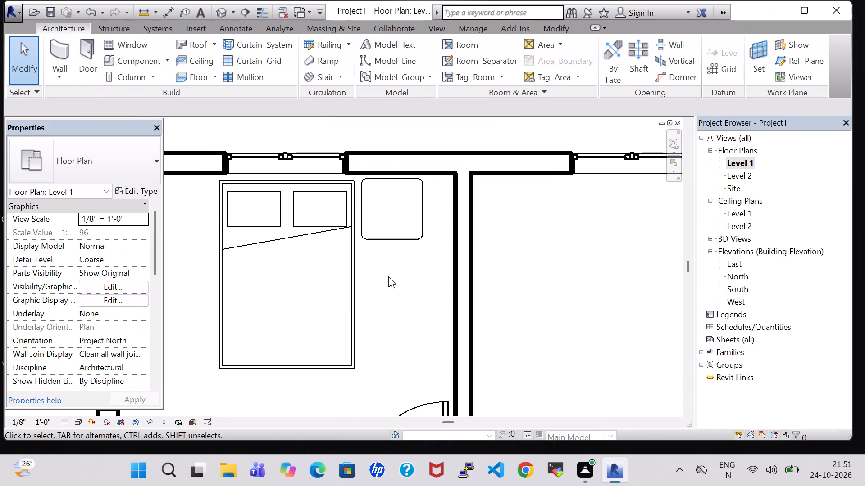
pyautogui.click(134, 54)
pyautogui.click(543, 57)
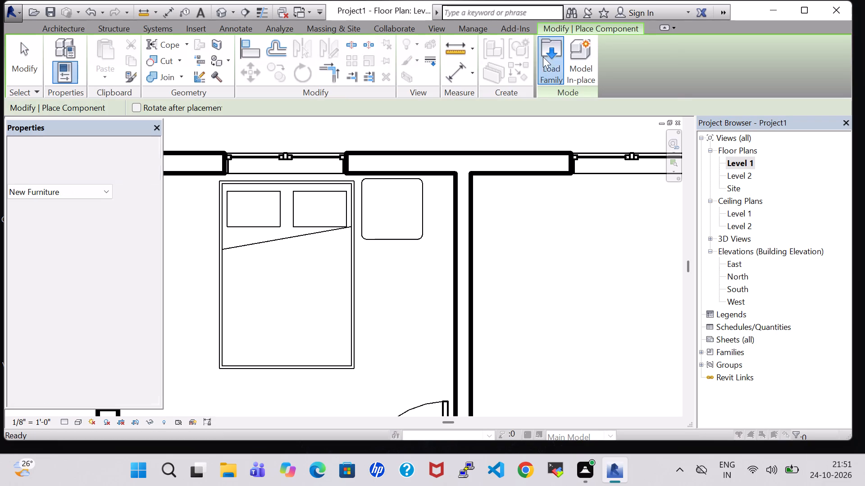
pyautogui.doubleClick(501, 296)
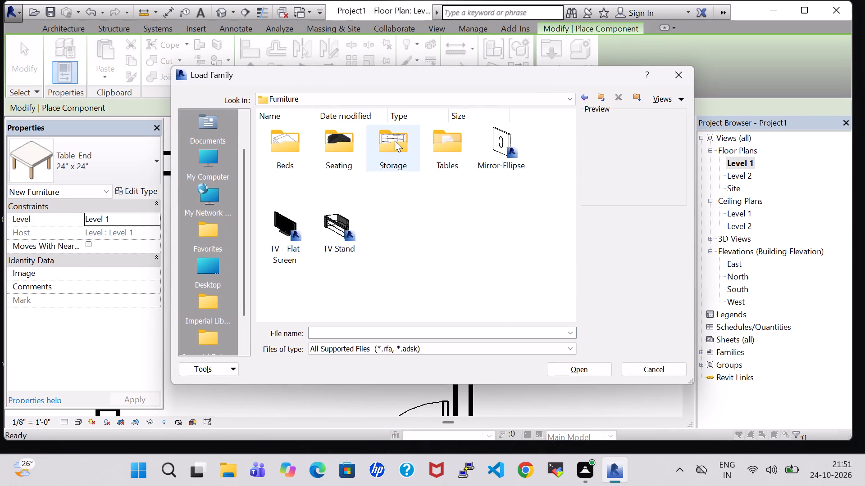
pyautogui.doubleClick(451, 156)
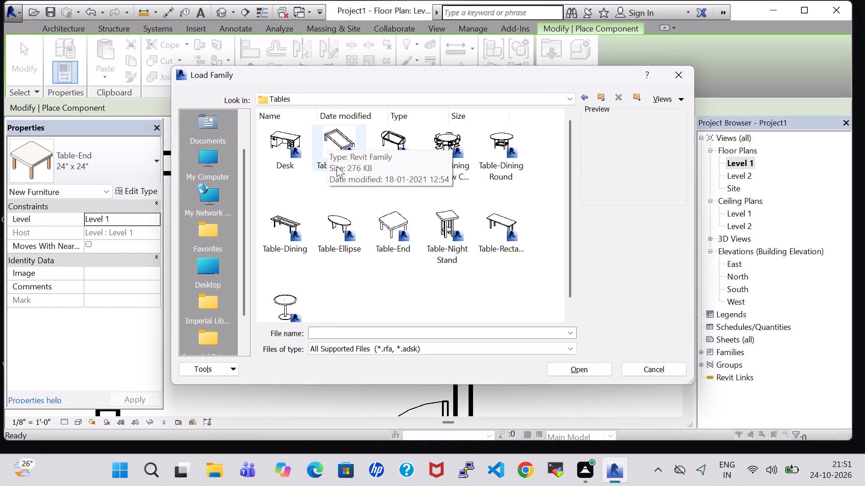
pyautogui.click(336, 153)
pyautogui.click(567, 365)
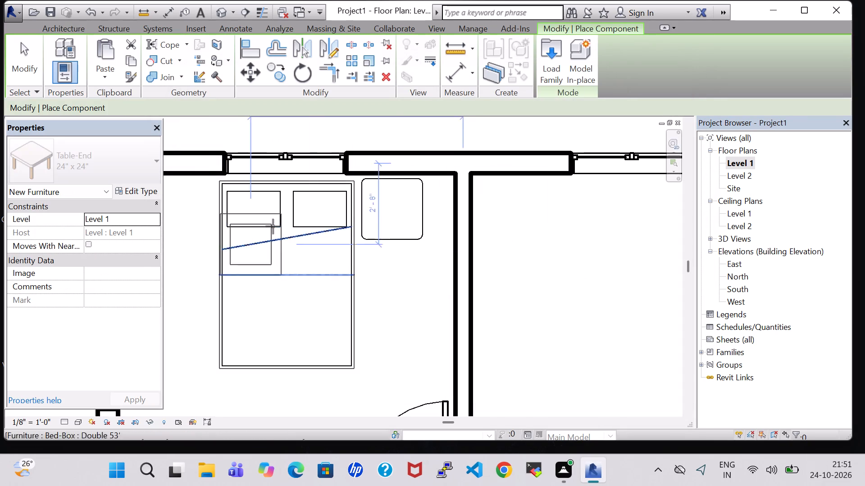
# Place a 24" x 24" x 24" coffee table west of the bed, beside its head in the northwest corner.
pyautogui.moveTo(207, 212); pyautogui.dragTo(325, 219, button='middle')
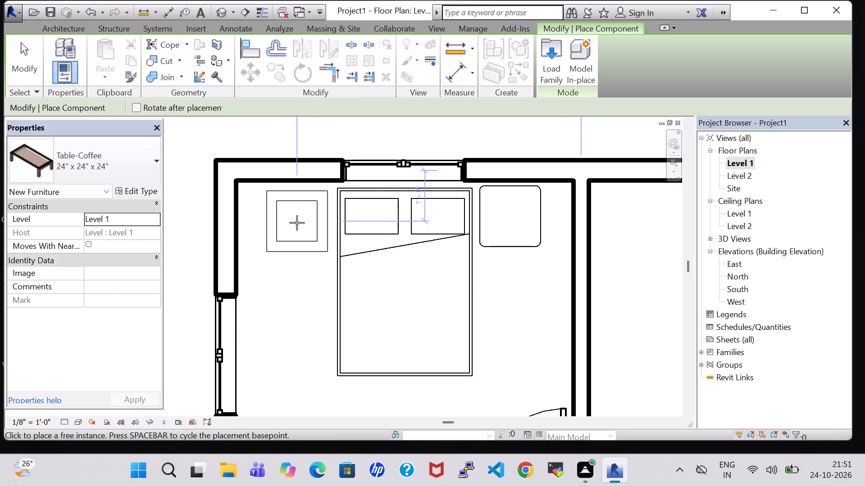
pyautogui.scroll(3, 297, 221)
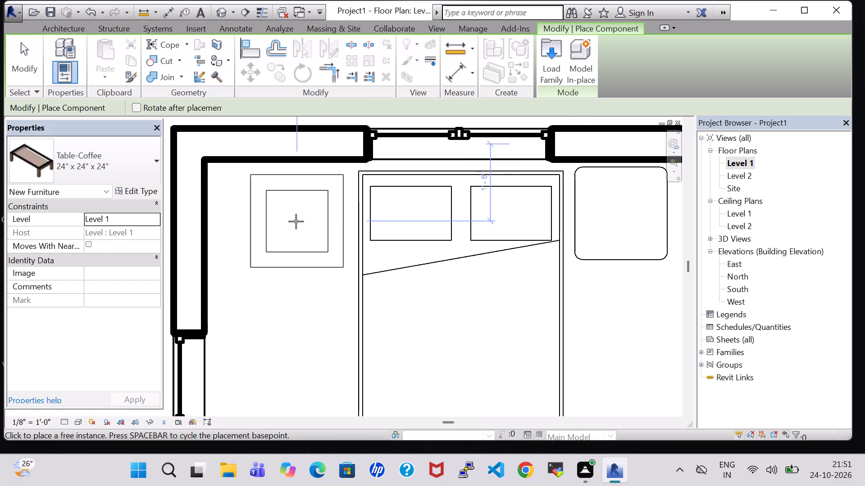
pyautogui.click(296, 221)
pyautogui.press('Escape')
pyautogui.press('Escape')
# Nudge the coffee table slightly north so it lines up with the end table across the bed.
pyautogui.click(296, 221)
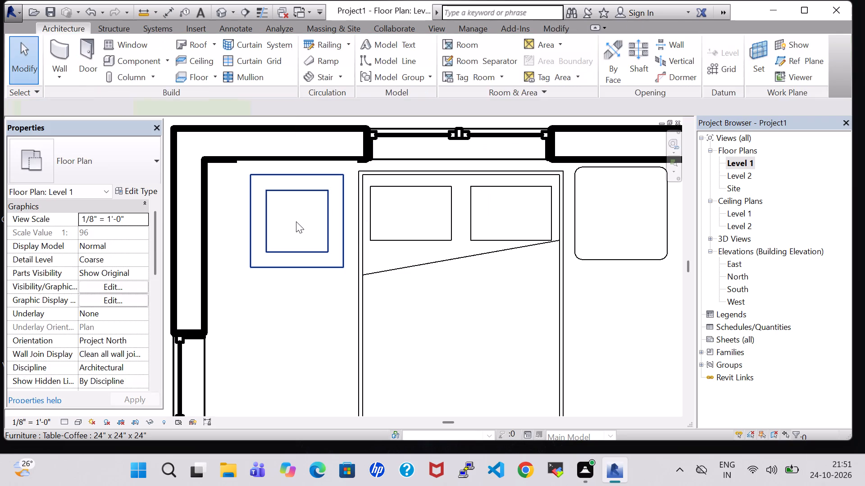
pyautogui.press('Up')
pyautogui.press('Up')
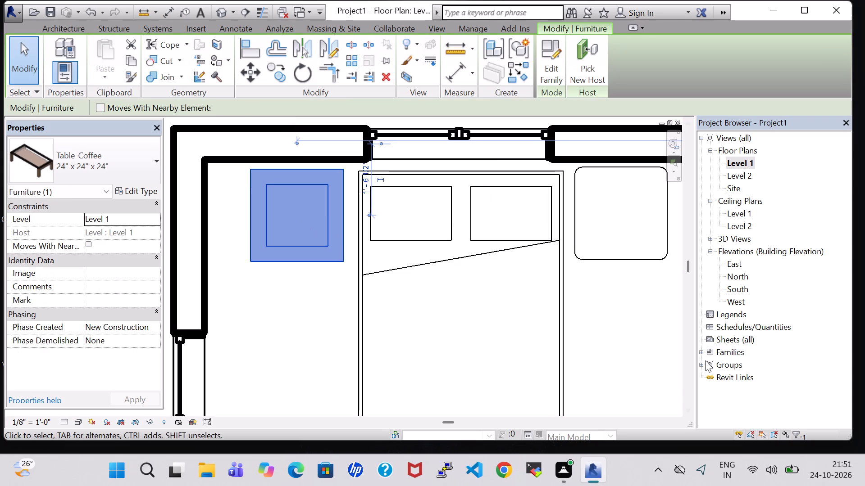
pyautogui.click(609, 328)
# Load the RPC Plant - Tropical family from the Planting folder of the US Imperial library as a component.
pyautogui.scroll(-2, 609, 328)
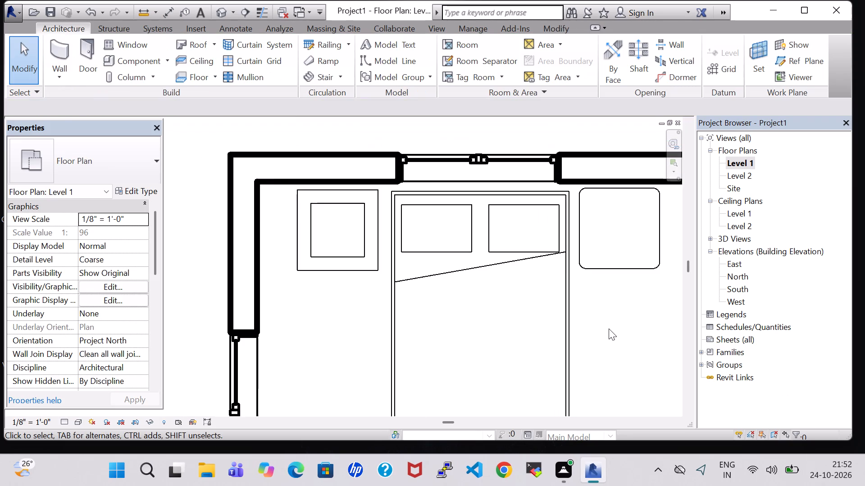
pyautogui.moveTo(609, 328); pyautogui.dragTo(578, 285, button='middle')
pyautogui.scroll(-4, 581, 283)
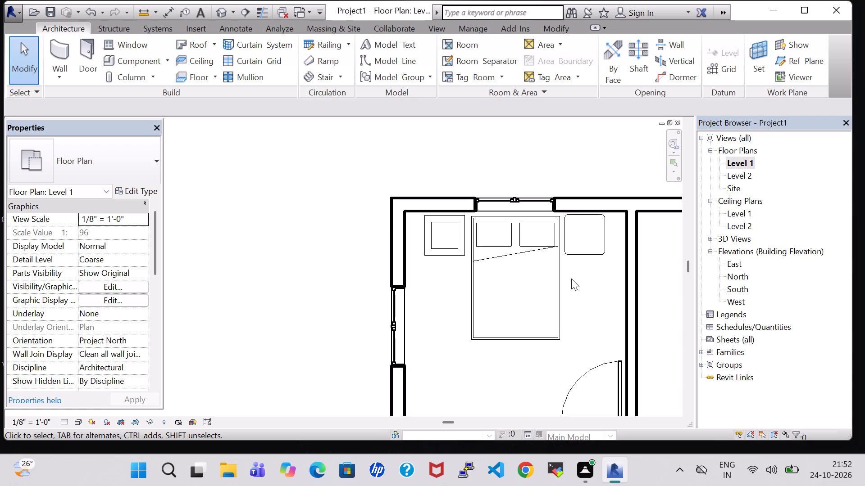
pyautogui.scroll(-3, 571, 279)
pyautogui.moveTo(571, 279); pyautogui.dragTo(534, 262, button='middle')
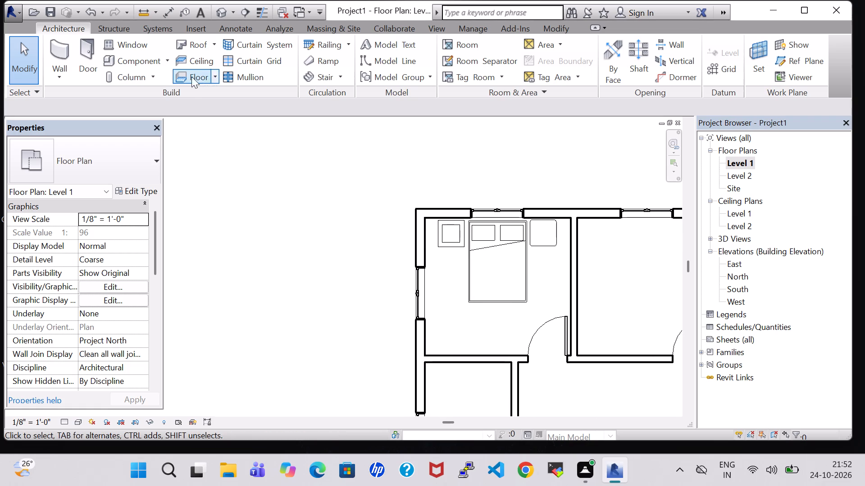
pyautogui.click(151, 62)
pyautogui.scroll(-1, 151, 62)
pyautogui.click(555, 52)
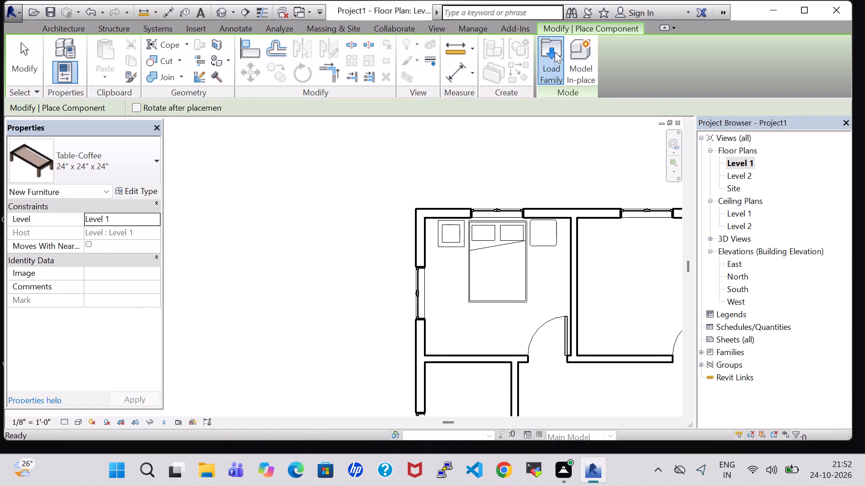
pyautogui.click(401, 252)
pyautogui.press('p')
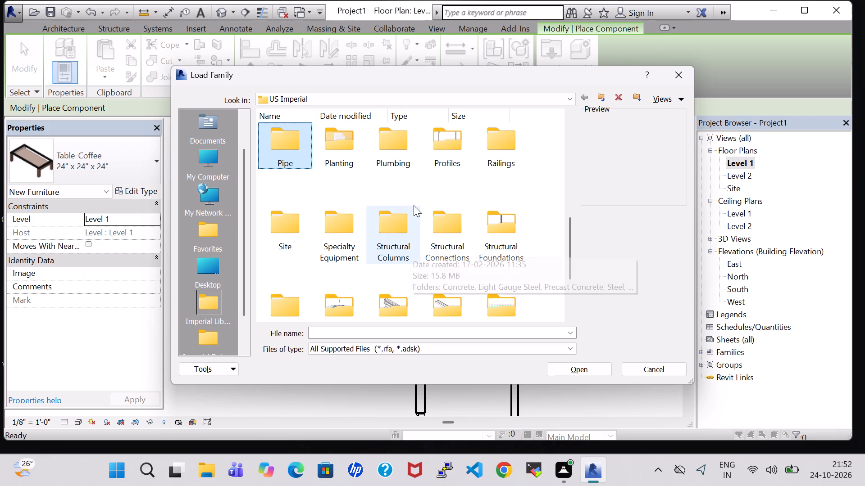
pyautogui.doubleClick(335, 153)
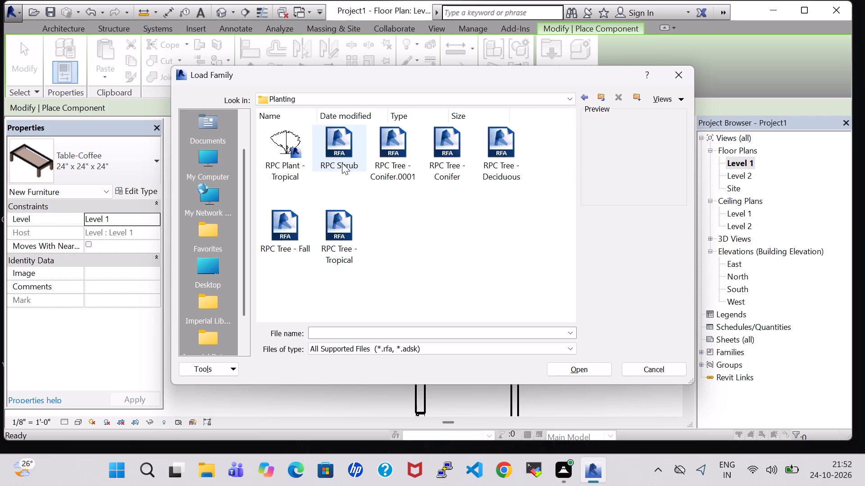
pyautogui.click(279, 151)
pyautogui.click(583, 370)
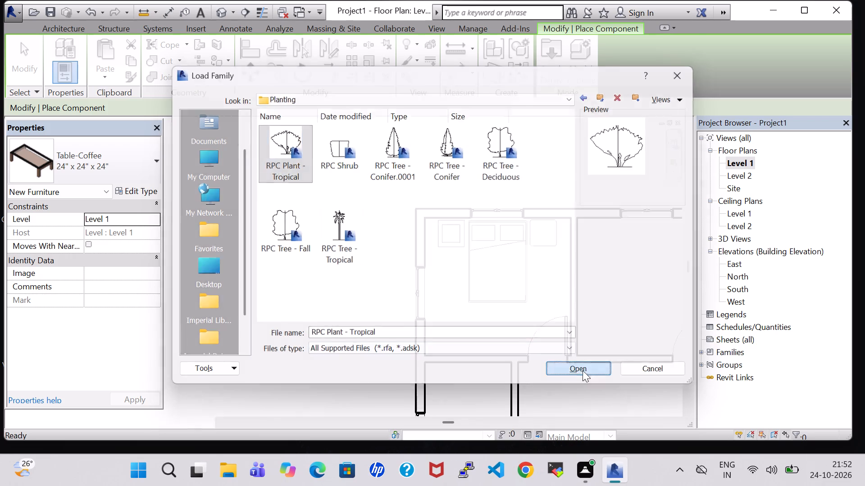
# Place an Agave - 1.5' tropical plant at the midpoint of the end table's south edge.
pyautogui.scroll(7, 444, 250)
pyautogui.moveTo(559, 252); pyautogui.dragTo(349, 259, button='middle')
pyautogui.click(496, 253)
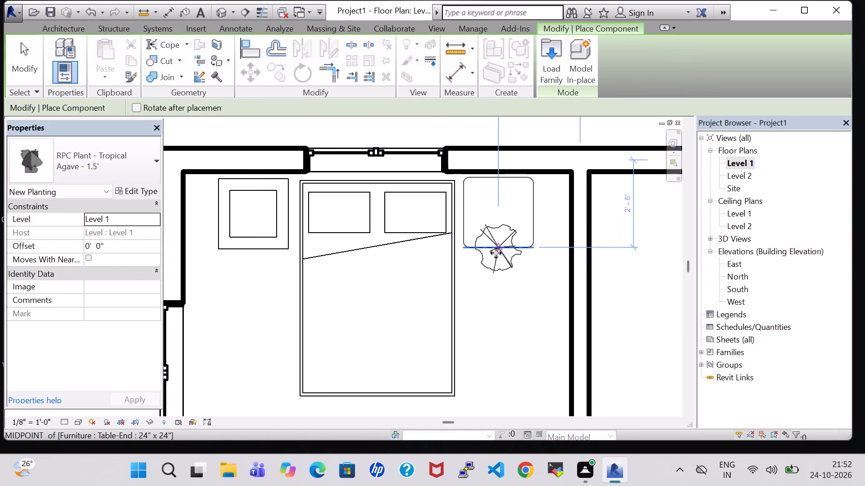
pyautogui.press('Escape')
pyautogui.press('Escape')
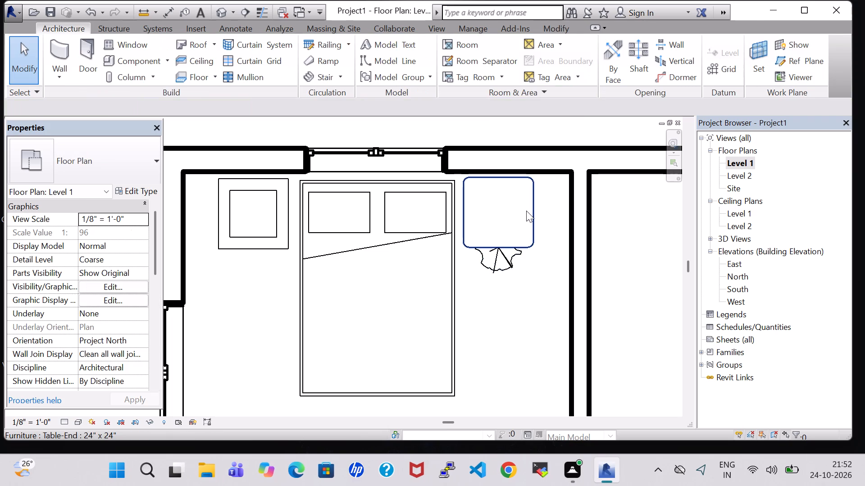
# Set the Height of the Table-End 24" x 24" type to 2' 0".
pyautogui.click(526, 211)
pyautogui.click(121, 194)
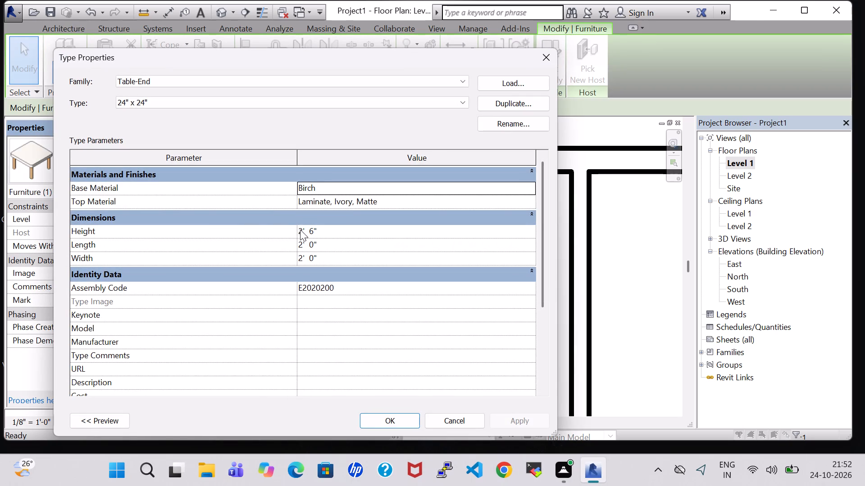
pyautogui.doubleClick(313, 234)
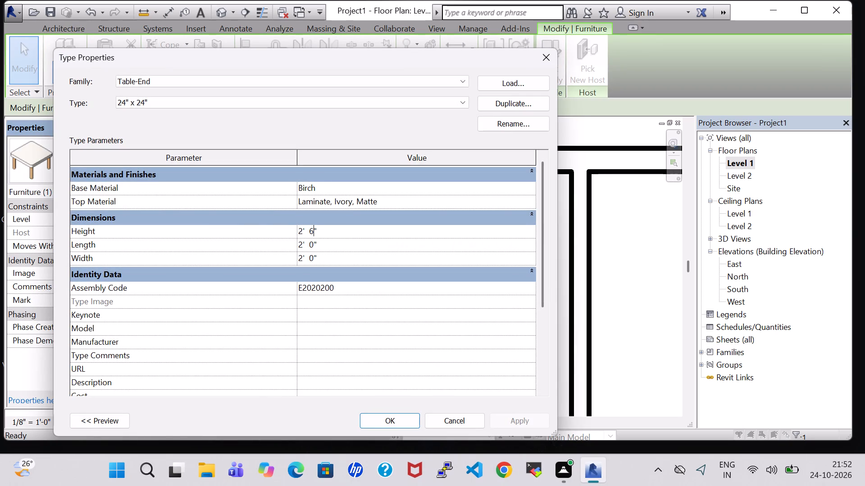
pyautogui.press('BackSpace')
pyautogui.press('0')
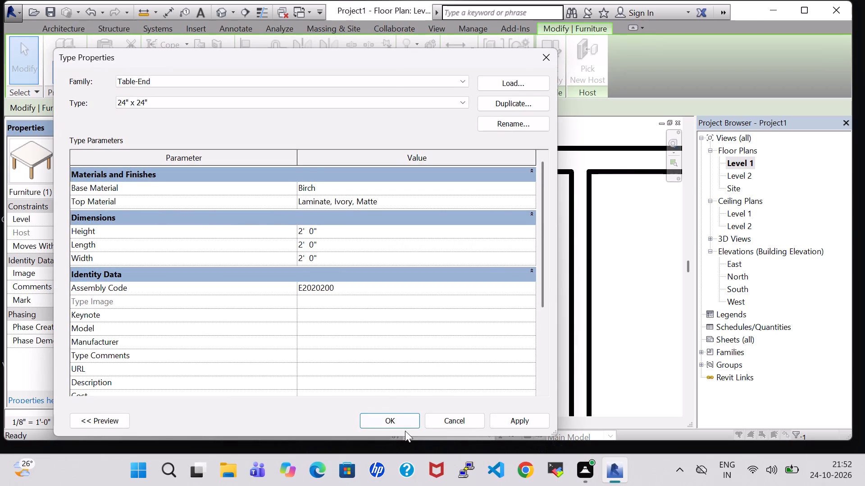
pyautogui.click(405, 417)
pyautogui.click(513, 342)
# Set the agave plant's offset from Level 1 to 2' 0" so it sits at tabletop height.
pyautogui.click(504, 270)
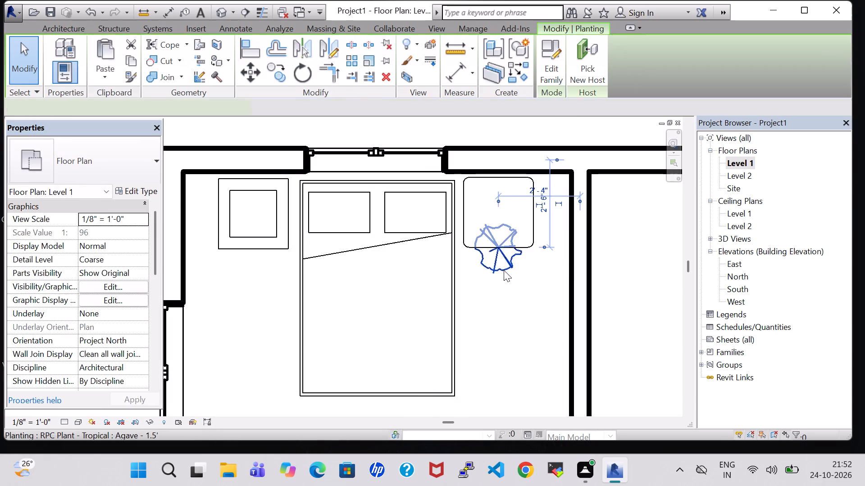
pyautogui.click(91, 244)
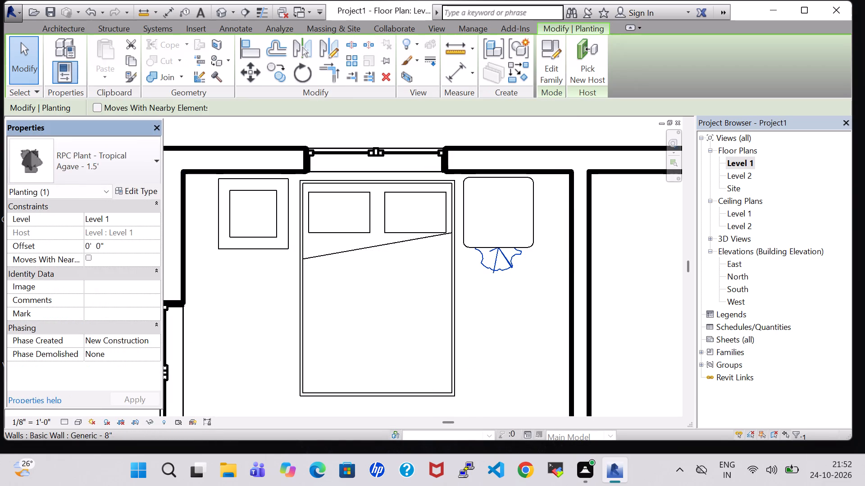
pyautogui.press('BackSpace')
pyautogui.press('2')
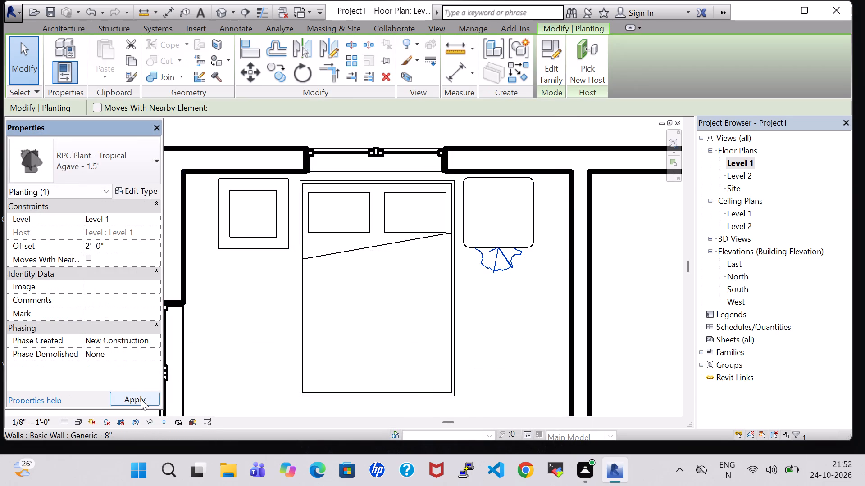
pyautogui.click(141, 399)
pyautogui.press('Up')
pyautogui.press('Up')
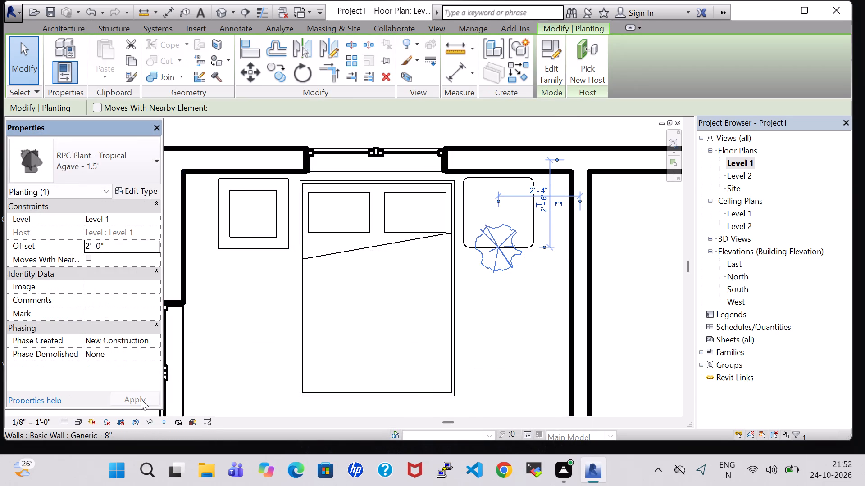
pyautogui.click(500, 303)
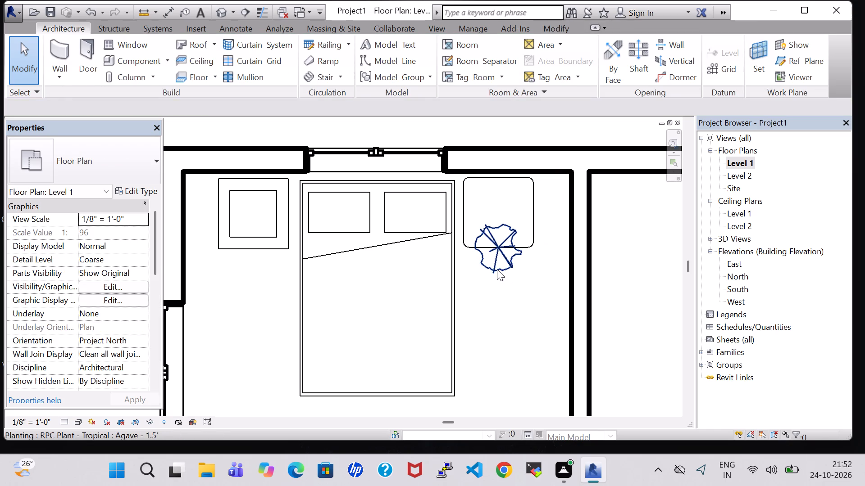
# Nudge the agave plant north to the middle of the end table, about 1'-6" from the north wall's centreline.
pyautogui.click(497, 269)
pyautogui.press('Up')
pyautogui.press('Up')
pyautogui.press('Up')
pyautogui.press('Up')
pyautogui.press('Up')
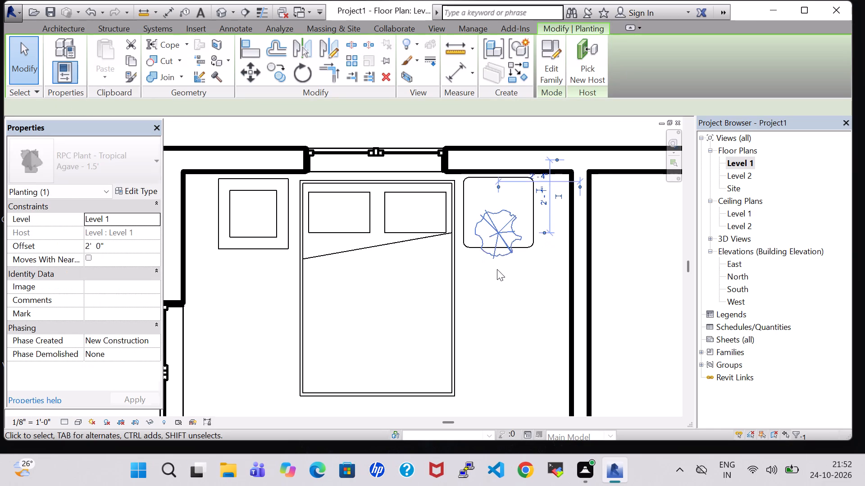
pyautogui.press('Up')
pyautogui.press('Up')
pyautogui.press('Up')
pyautogui.press('Up')
pyautogui.press('Up')
pyautogui.press('Up')
pyautogui.press('Up')
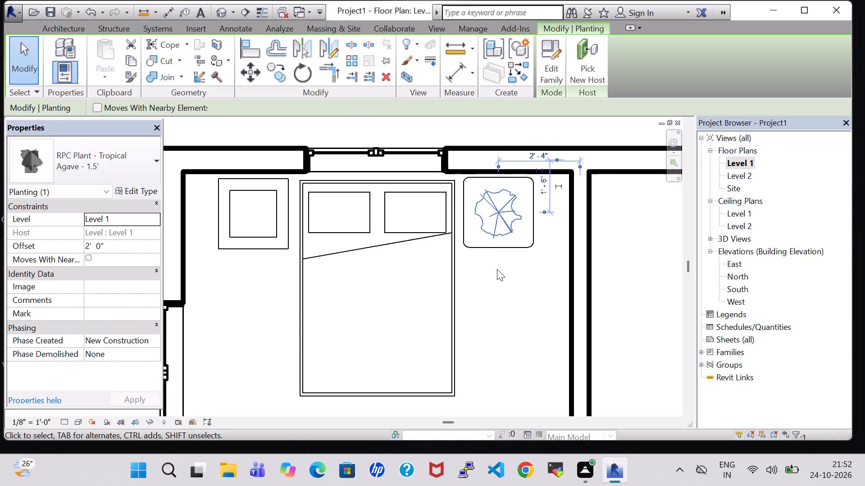
pyautogui.click(497, 269)
# Load the Dresser family from the Storage folder of the US Imperial Furniture library.
pyautogui.scroll(-1, 473, 267)
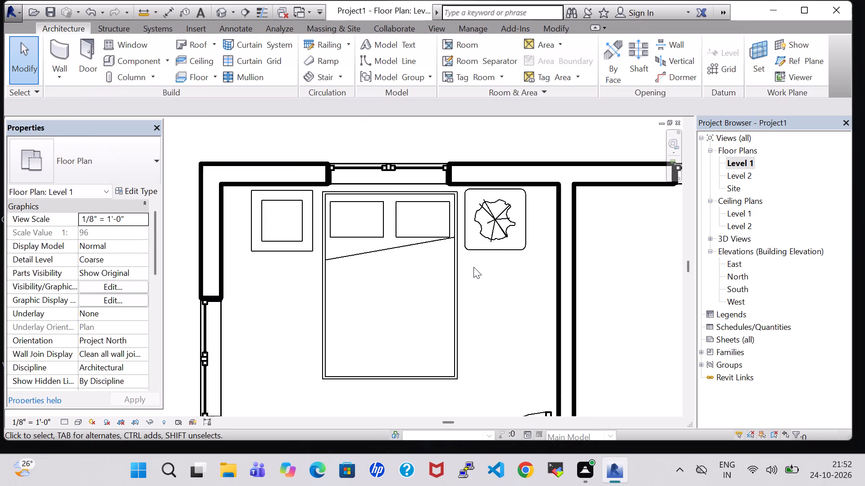
pyautogui.moveTo(474, 268); pyautogui.dragTo(475, 245, button='middle')
pyautogui.scroll(-3, 482, 245)
pyautogui.moveTo(487, 245); pyautogui.dragTo(492, 204, button='middle')
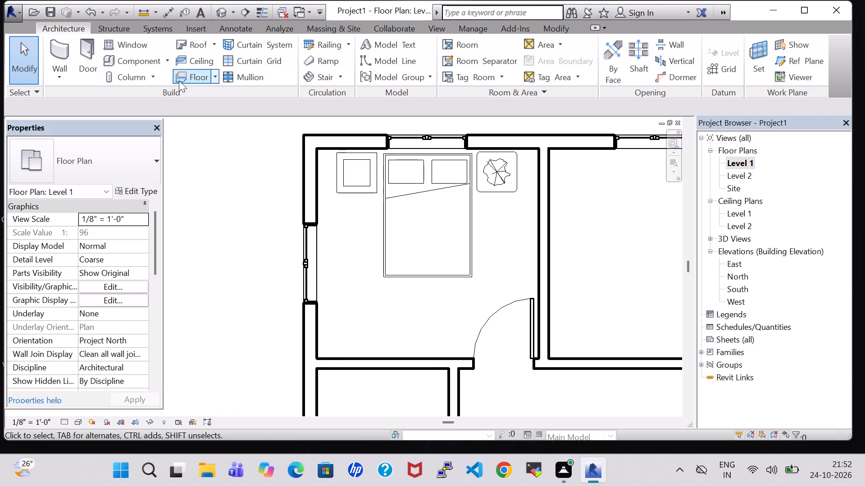
pyautogui.click(129, 60)
pyautogui.click(553, 72)
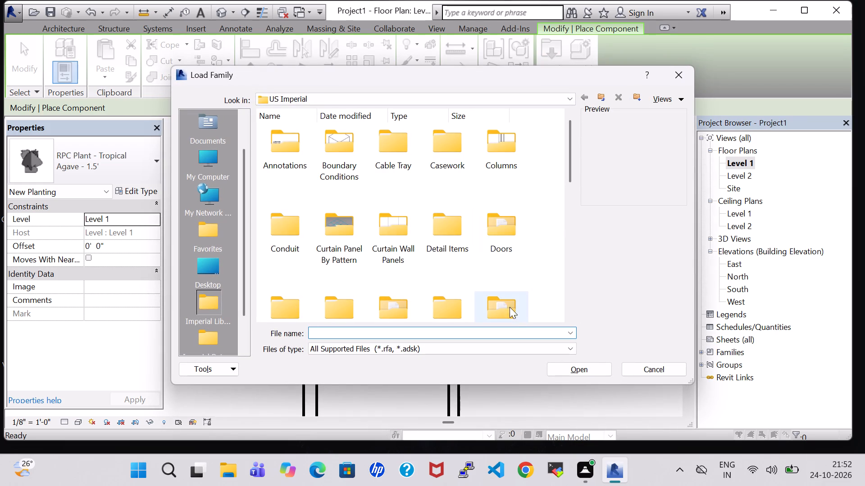
pyautogui.doubleClick(511, 304)
pyautogui.doubleClick(400, 166)
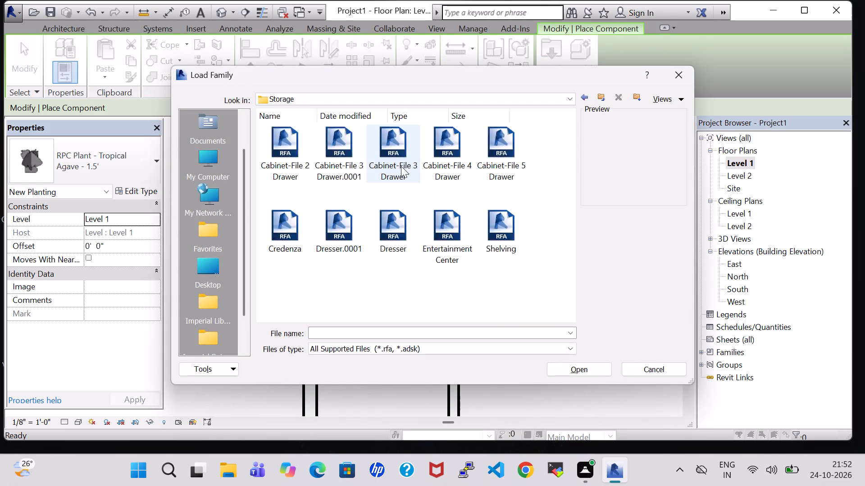
pyautogui.click(395, 213)
pyautogui.click(555, 367)
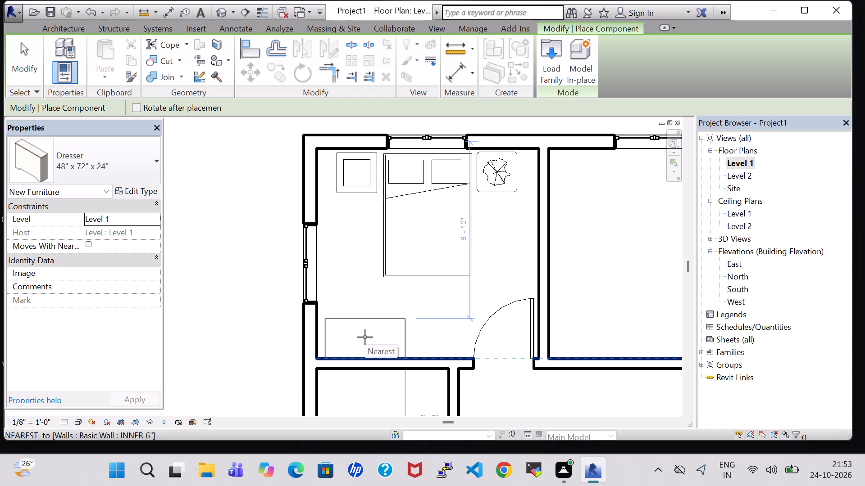
# Place the 48" x 72" x 24" dresser against the bedroom's south wall, near the southwest corner.
pyautogui.scroll(3, 363, 337)
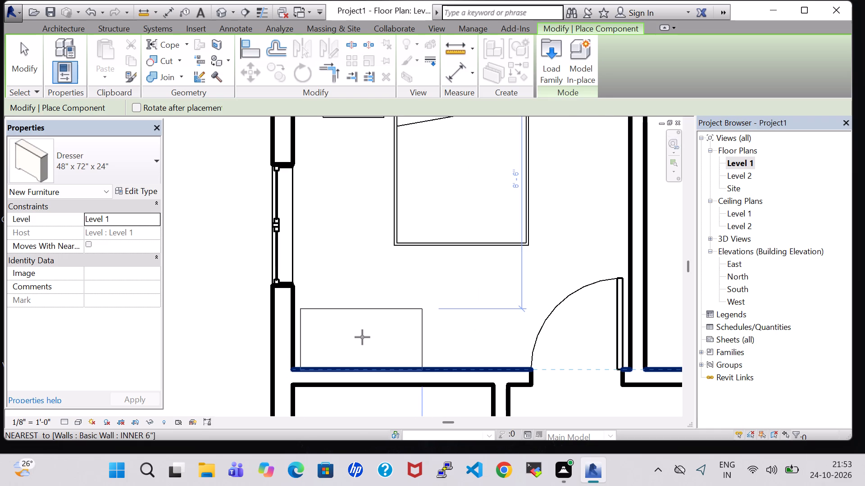
pyautogui.click(361, 337)
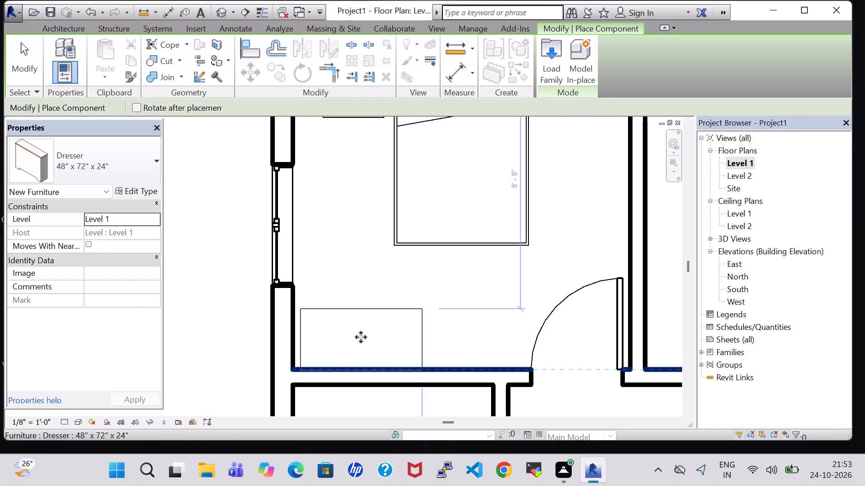
pyautogui.press('Escape')
pyautogui.press('Escape')
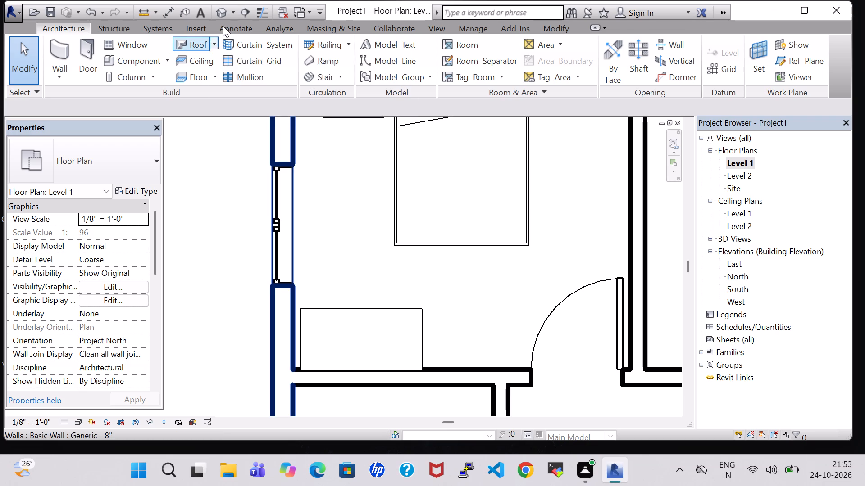
# In the 3D view, rotate the dresser 180° so its drawers face north into the bedroom.
pyautogui.click(220, 13)
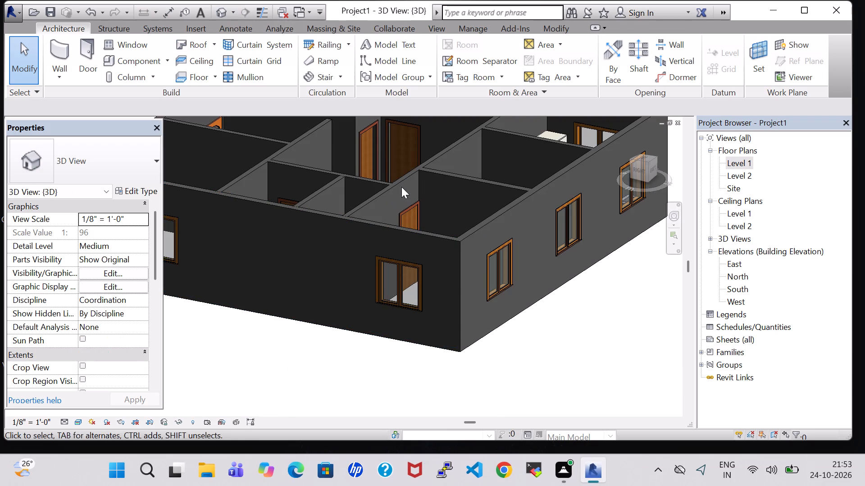
pyautogui.keyDown('shift'); pyautogui.moveTo(409, 179); pyautogui.dragTo(396, 293, button='middle'); pyautogui.keyUp('shift')
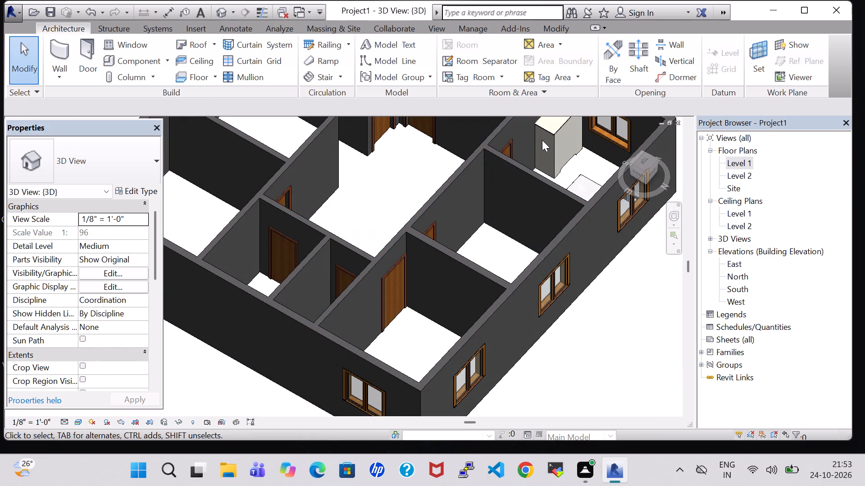
pyautogui.click(553, 141)
pyautogui.press('space')
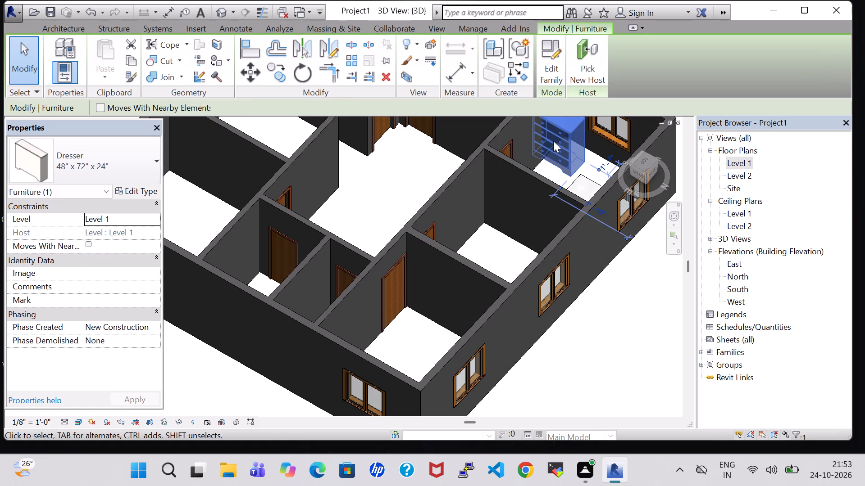
pyautogui.press('space')
pyautogui.click(579, 164)
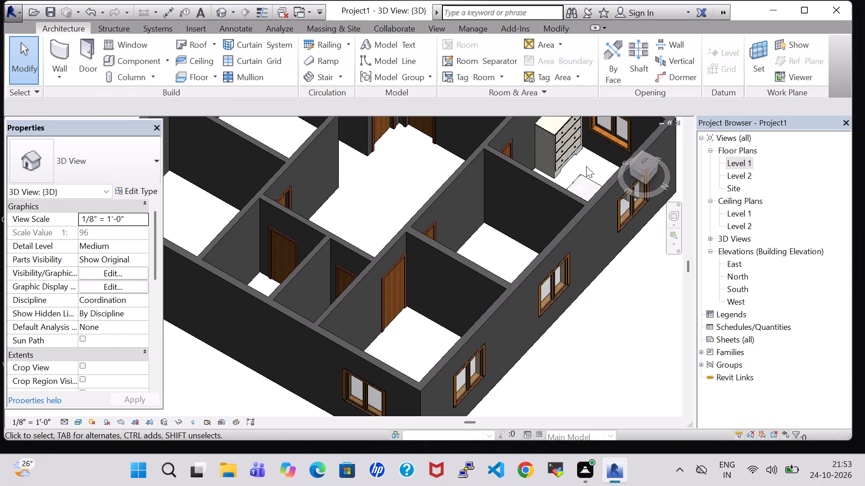
pyautogui.keyDown('shift'); pyautogui.moveTo(586, 166); pyautogui.dragTo(590, 208, button='middle'); pyautogui.keyUp('shift')
pyautogui.scroll(1, 580, 173)
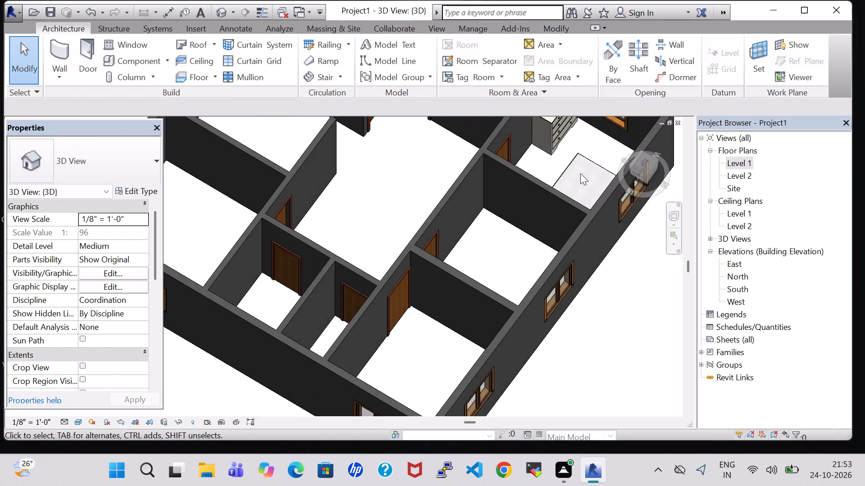
pyautogui.scroll(3, 580, 173)
pyautogui.moveTo(581, 152); pyautogui.dragTo(475, 249, button='middle')
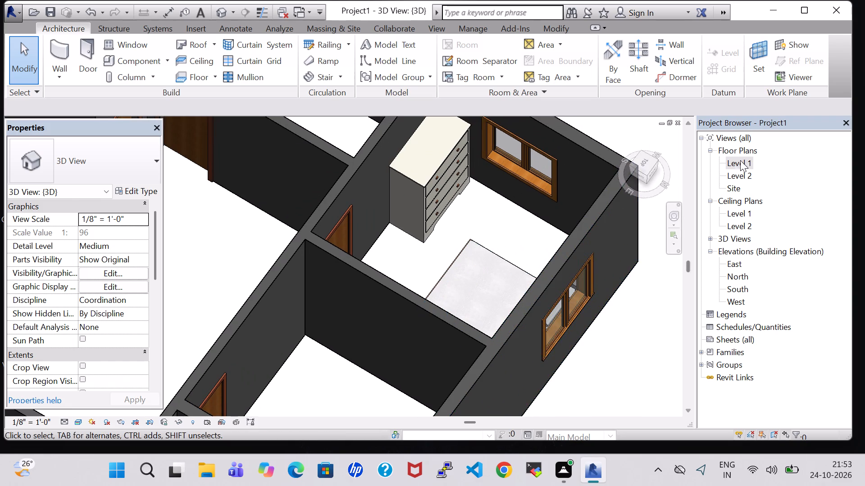
# Return to the Level 1 floor plan and review the furniture layout of the northwest bedroom.
pyautogui.doubleClick(747, 162)
pyautogui.scroll(-5, 483, 244)
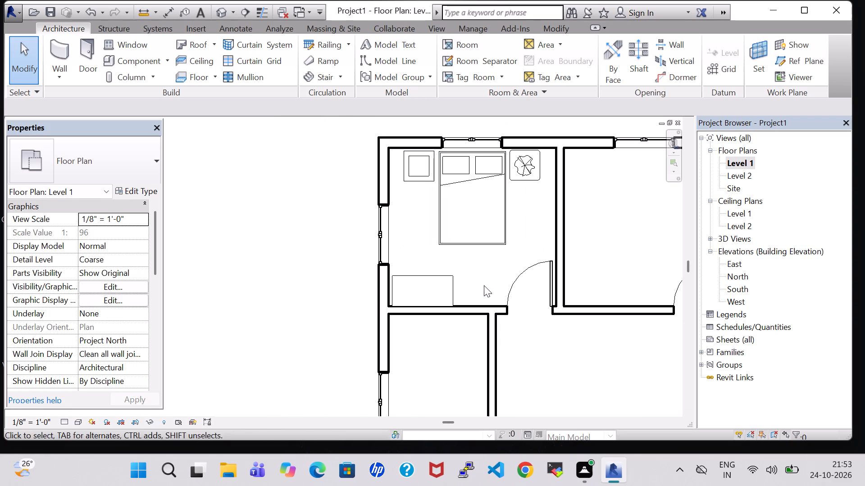
pyautogui.moveTo(483, 283); pyautogui.dragTo(453, 268, button='middle')
pyautogui.middleClick(453, 268)
pyautogui.middleClick(453, 268)
pyautogui.scroll(1, 453, 268)
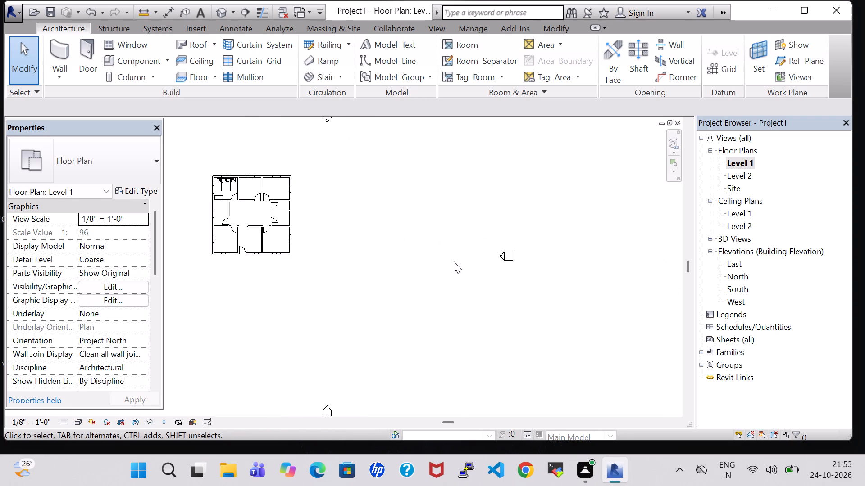
pyautogui.scroll(11, 244, 218)
pyautogui.moveTo(244, 218); pyautogui.dragTo(278, 240, button='middle')
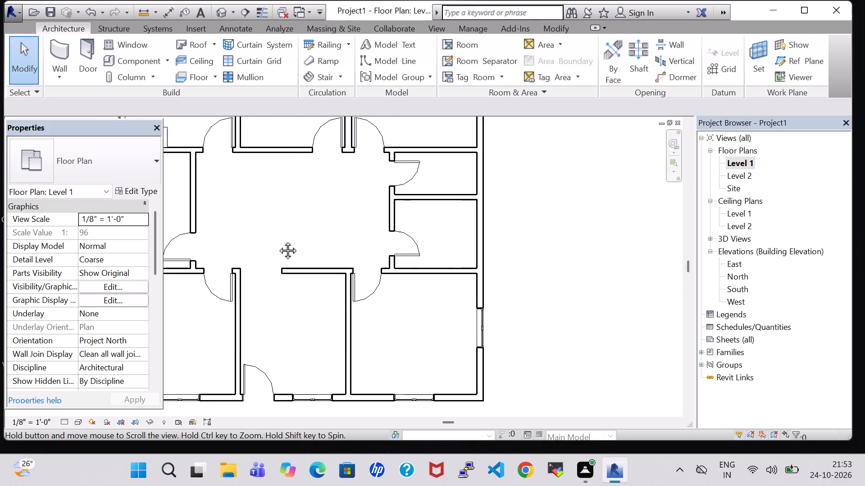
pyautogui.moveTo(278, 240); pyautogui.dragTo(405, 370, button='middle')
pyautogui.scroll(3, 439, 230)
pyautogui.moveTo(408, 225); pyautogui.dragTo(431, 225, button='middle')
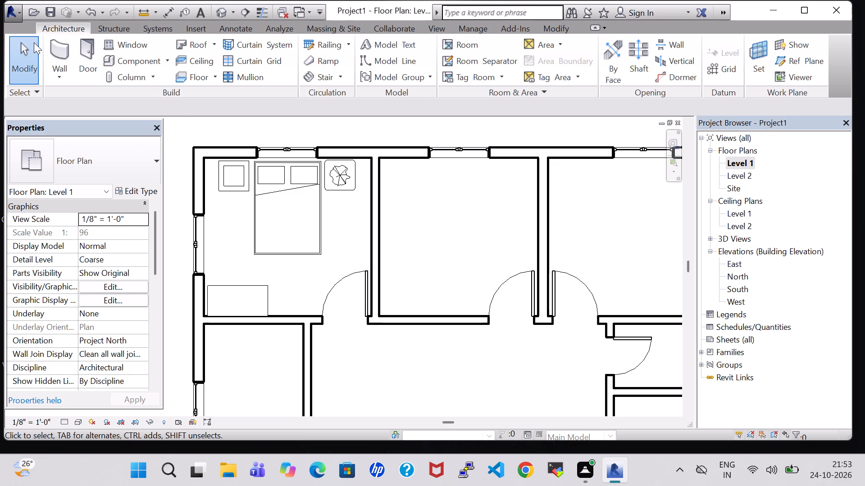
# Load the Cabinet-File 2 Drawer family from the Storage folder of the US Imperial Furniture library.
pyautogui.click(59, 47)
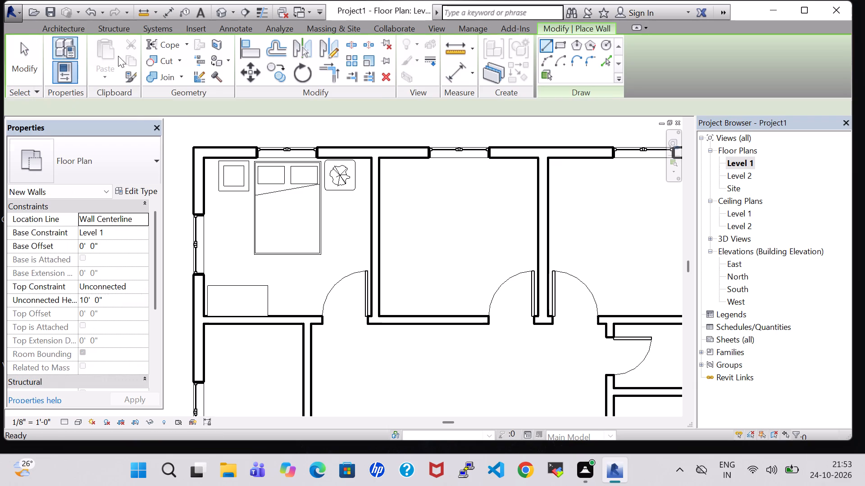
pyautogui.click(67, 23)
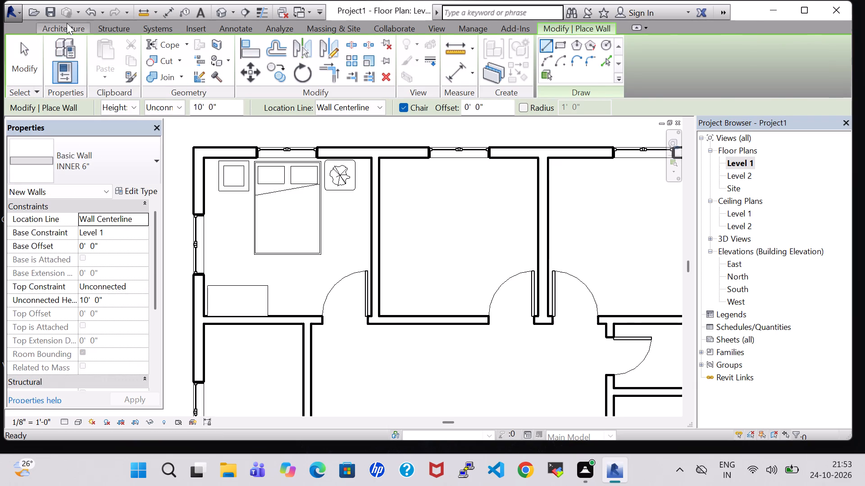
pyautogui.click(132, 55)
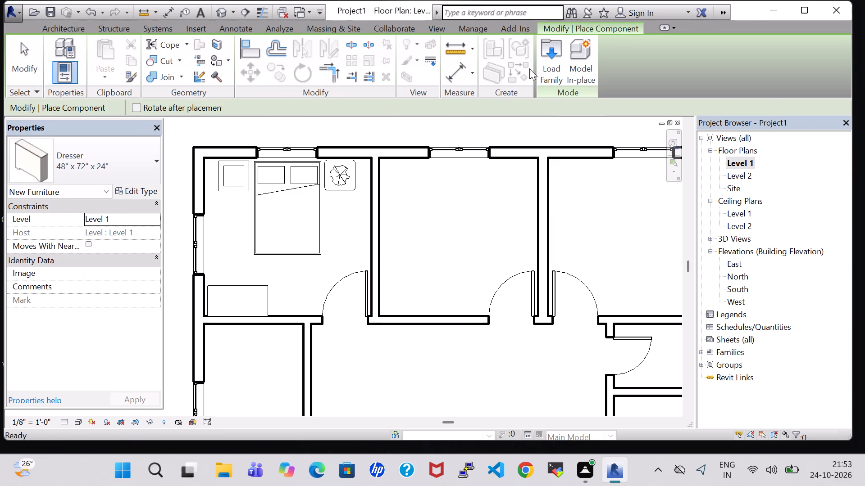
pyautogui.click(551, 57)
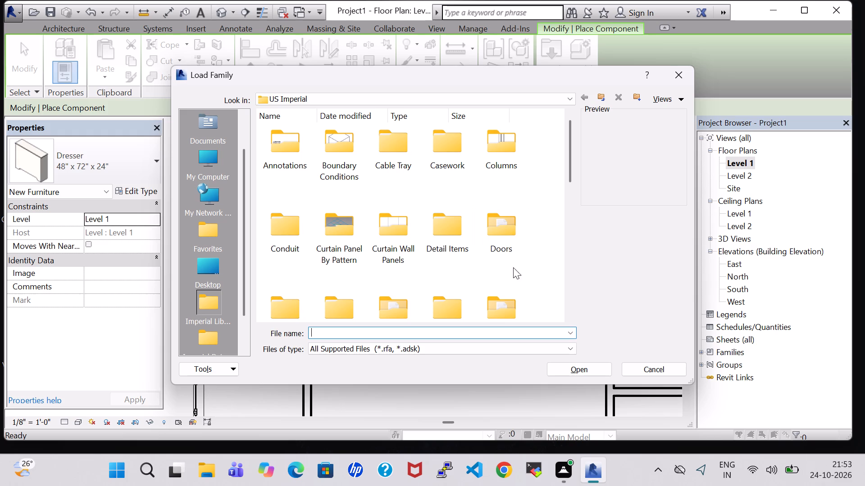
pyautogui.doubleClick(512, 295)
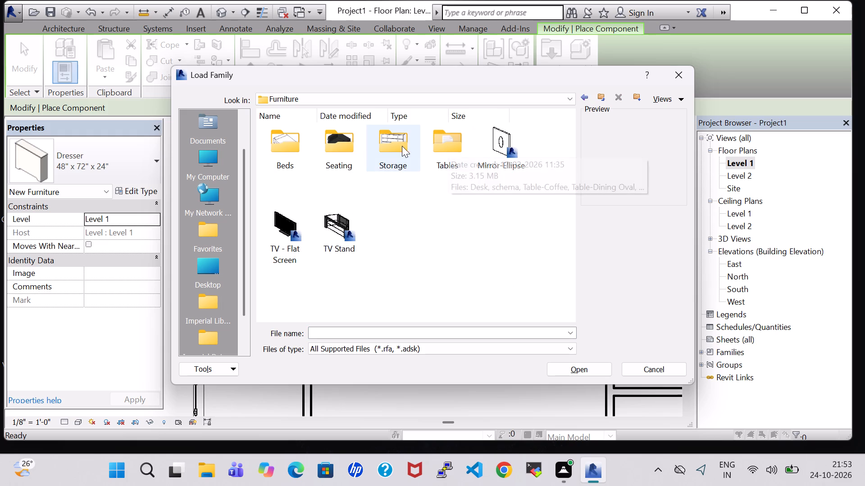
pyautogui.doubleClick(400, 145)
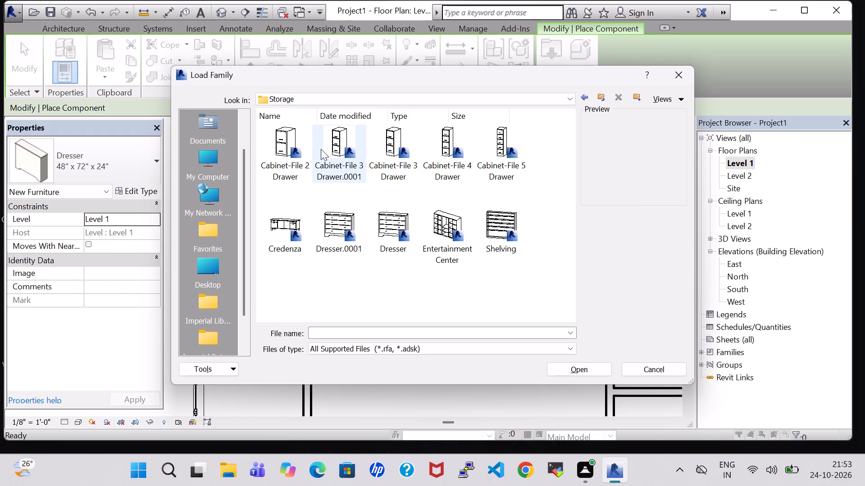
pyautogui.click(295, 140)
pyautogui.click(573, 360)
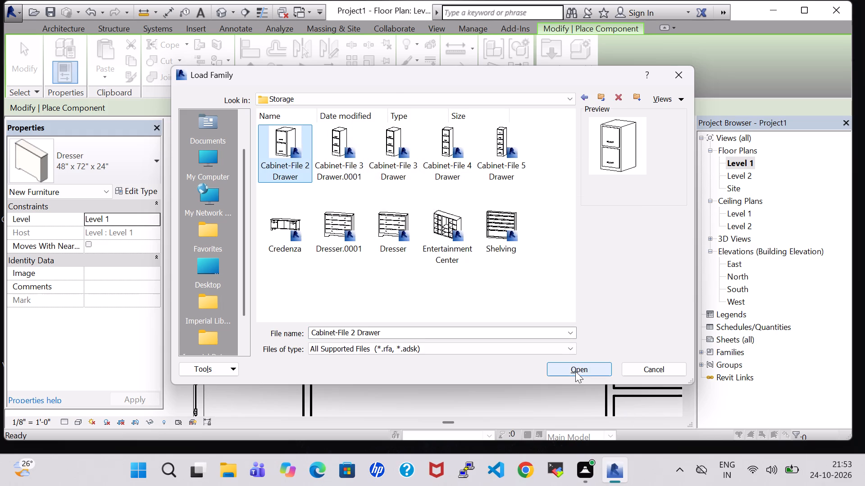
pyautogui.click(575, 371)
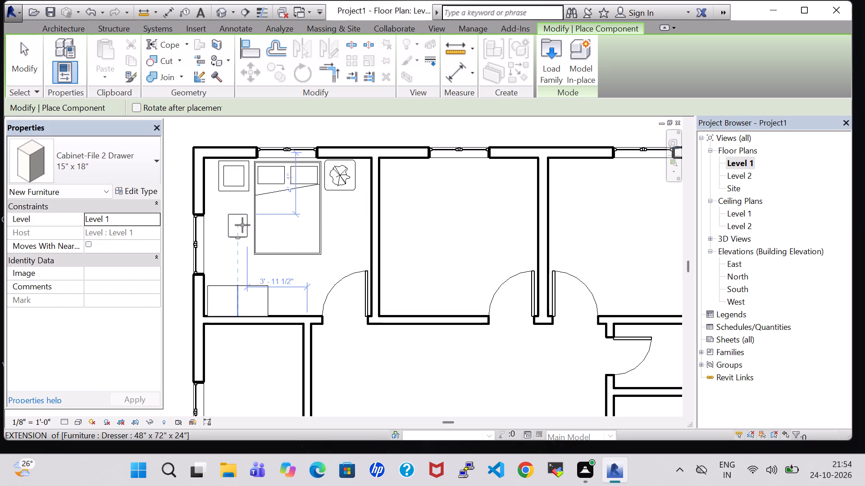
# Place the 15" x 18" file cabinet against the bedroom's east wall, drawers facing west, about 5'-2" north of the south wall.
pyautogui.press('space')
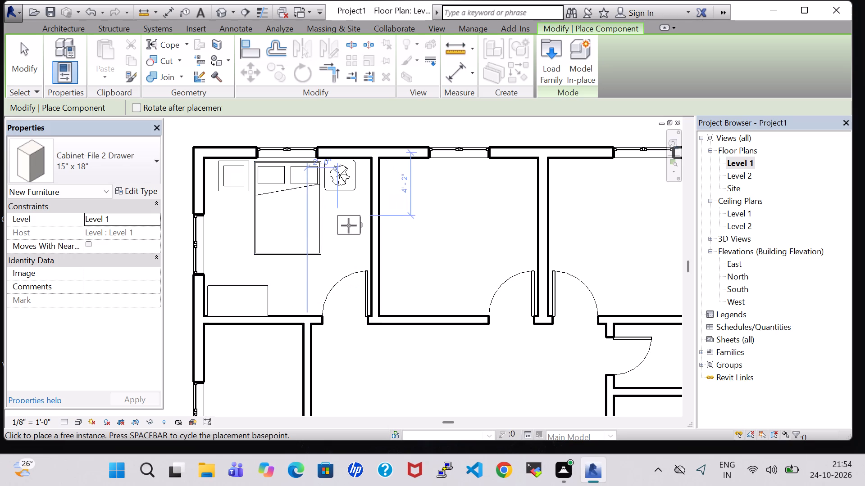
pyautogui.press('space')
pyautogui.press('space')
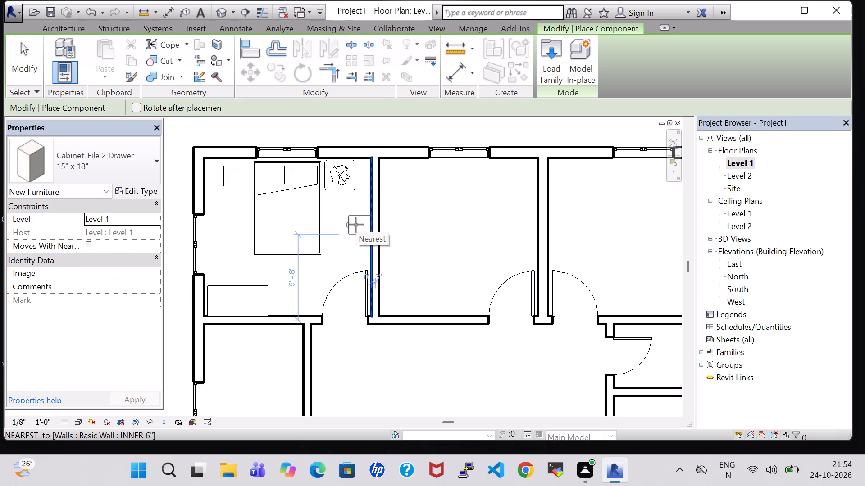
pyautogui.click(356, 233)
pyautogui.press('Escape')
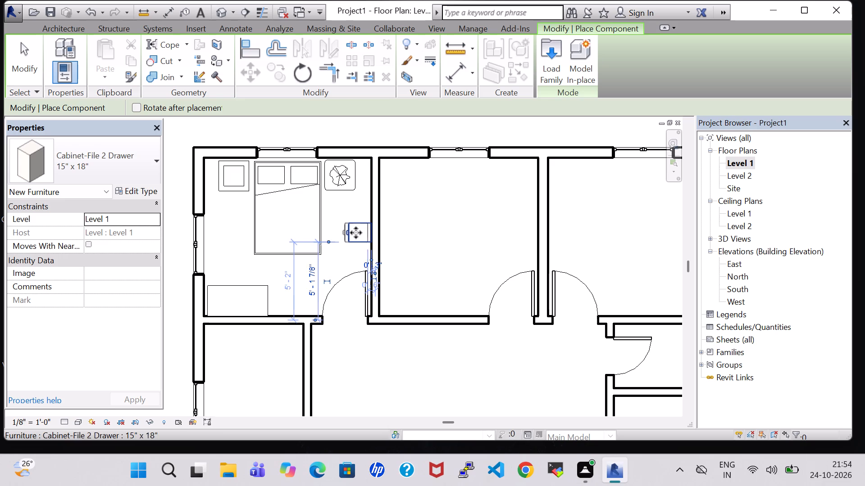
pyautogui.press('Escape')
# Load the TV - Flat Screen family from the US Imperial Furniture library folder.
pyautogui.click(135, 63)
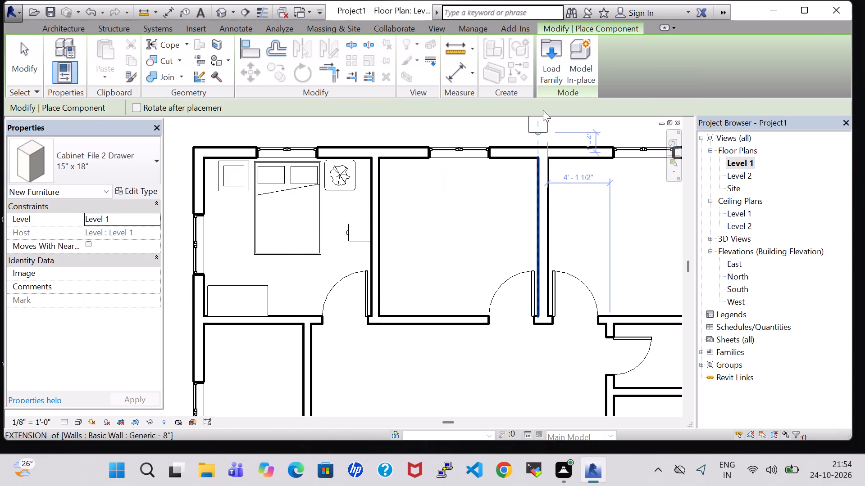
pyautogui.click(546, 75)
pyautogui.doubleClick(513, 299)
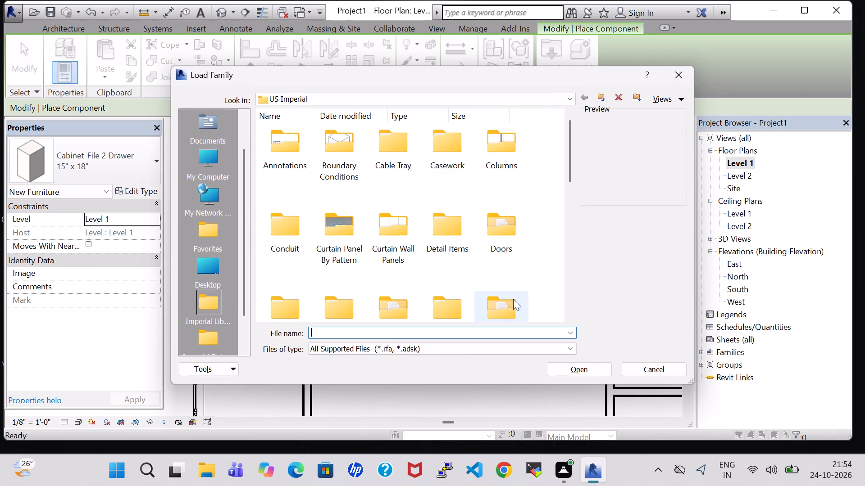
pyautogui.click(295, 216)
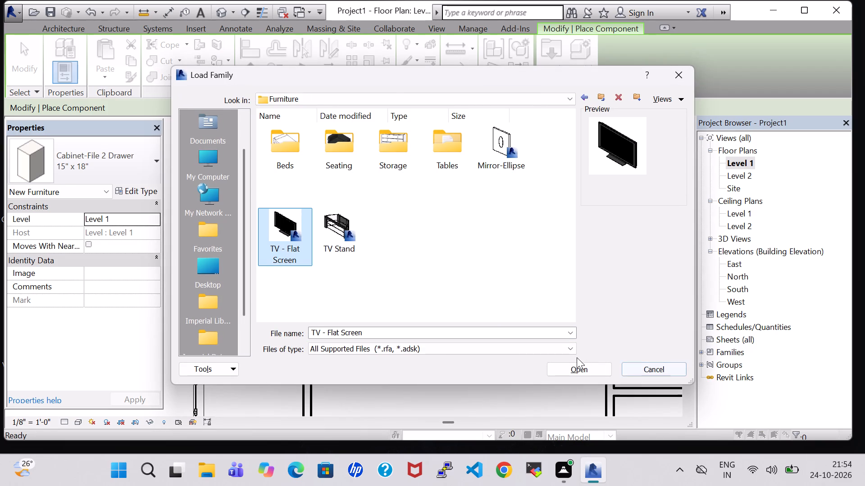
pyautogui.click(583, 365)
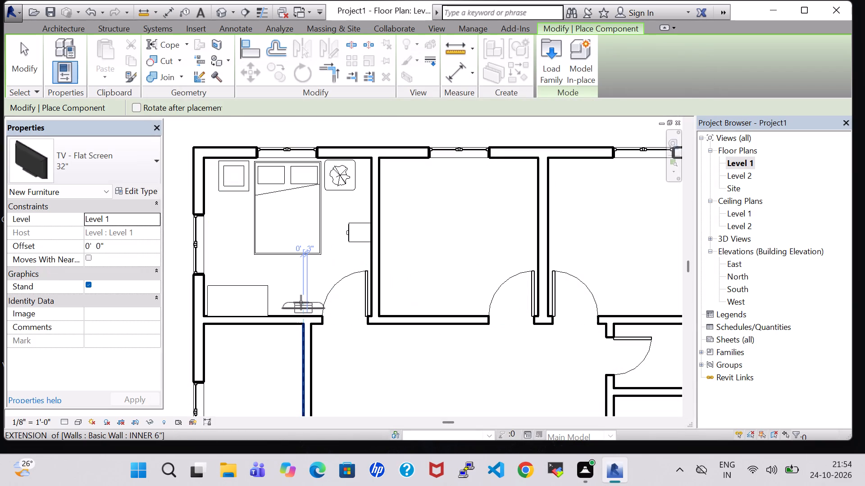
# Place the 32" flat-screen TV against the northwest bedroom's south wall, between the dresser and the door.
pyautogui.press('space')
pyautogui.press('space')
pyautogui.scroll(4, 301, 302)
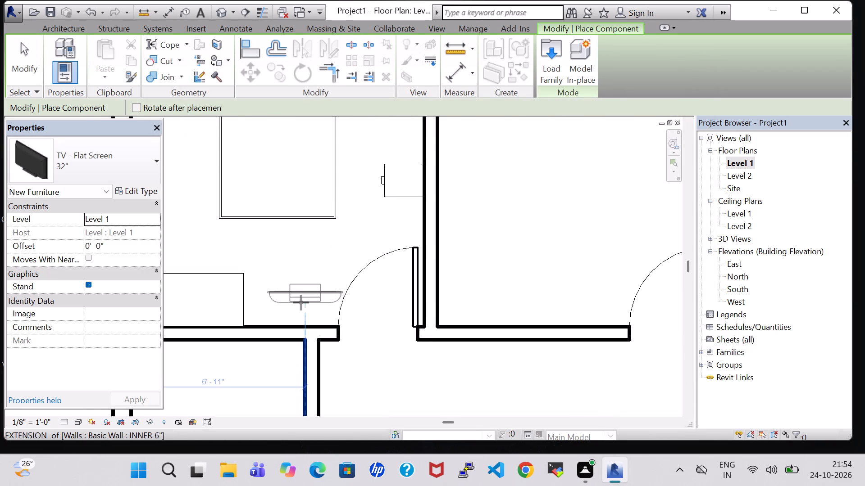
pyautogui.scroll(1, 301, 302)
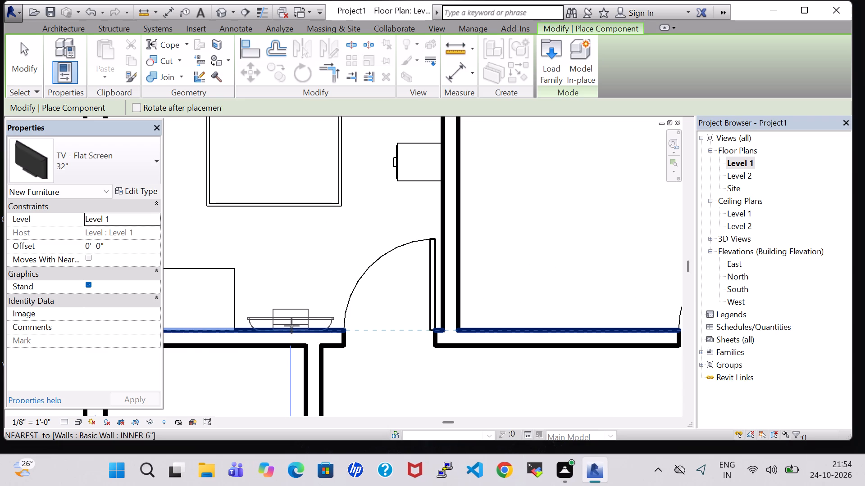
pyautogui.click(291, 326)
pyautogui.press('Escape')
pyautogui.press('Escape')
# Set the TV's offset from Level 1 to 3' 0".
pyautogui.click(291, 320)
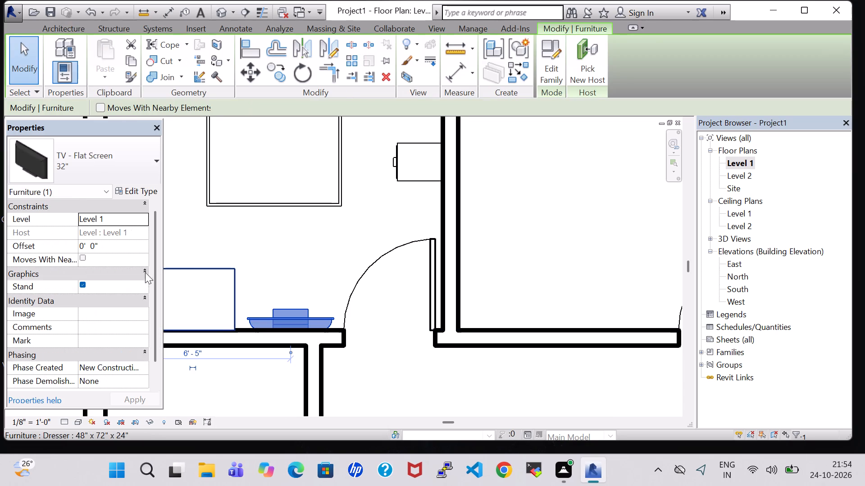
pyautogui.click(85, 250)
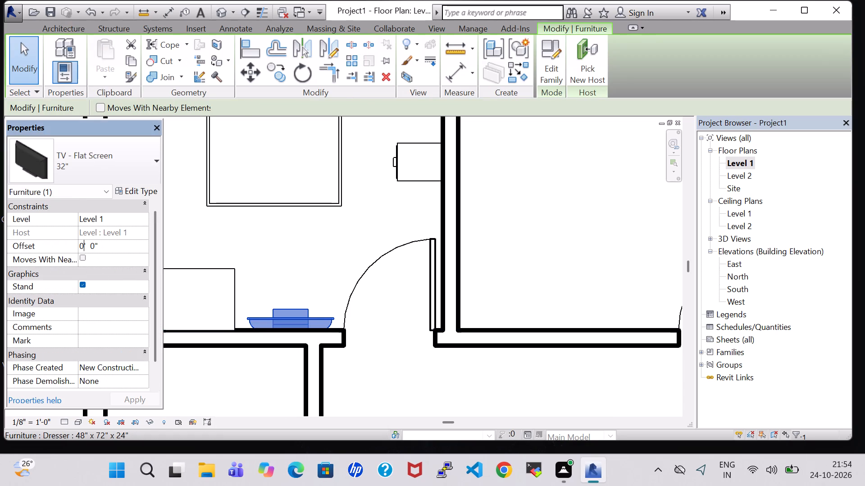
pyautogui.press('BackSpace')
pyautogui.press('3')
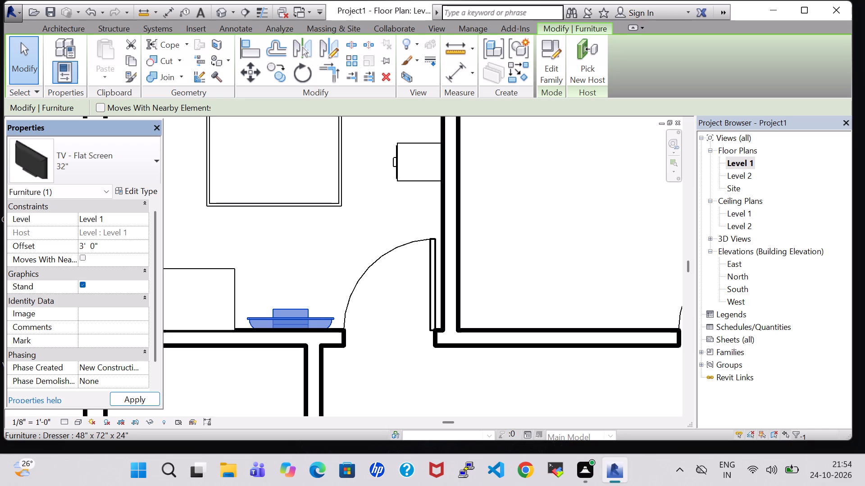
pyautogui.click(137, 400)
pyautogui.click(402, 356)
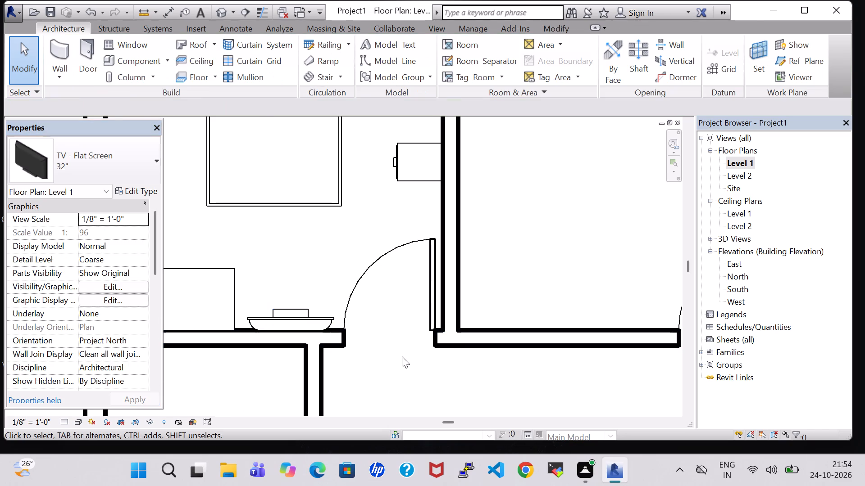
# Place a tagged room in the northwest bedroom with Level 1 as upper limit and a 10' 0" offset.
pyautogui.scroll(-6, 403, 357)
pyautogui.moveTo(492, 299); pyautogui.dragTo(493, 306, button='middle')
pyautogui.click(447, 40)
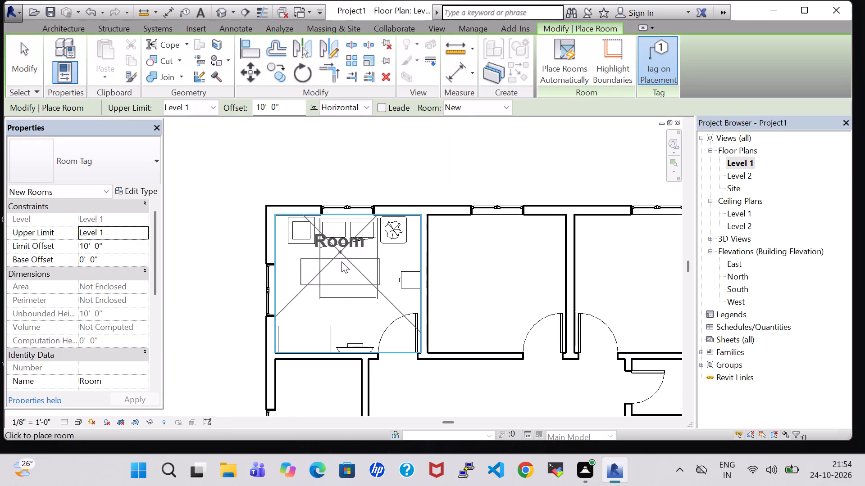
pyautogui.click(355, 280)
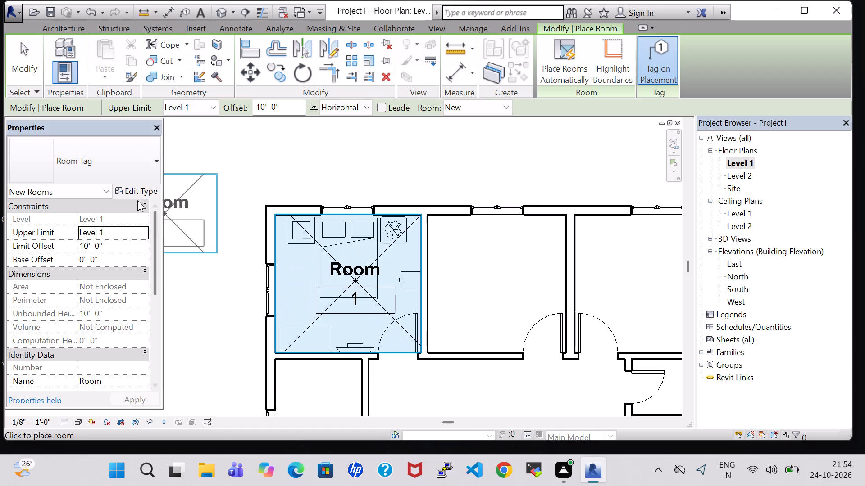
# Turn off Show Room Number in the Room Tag type properties and finish placing rooms.
pyautogui.click(133, 193)
pyautogui.click(313, 199)
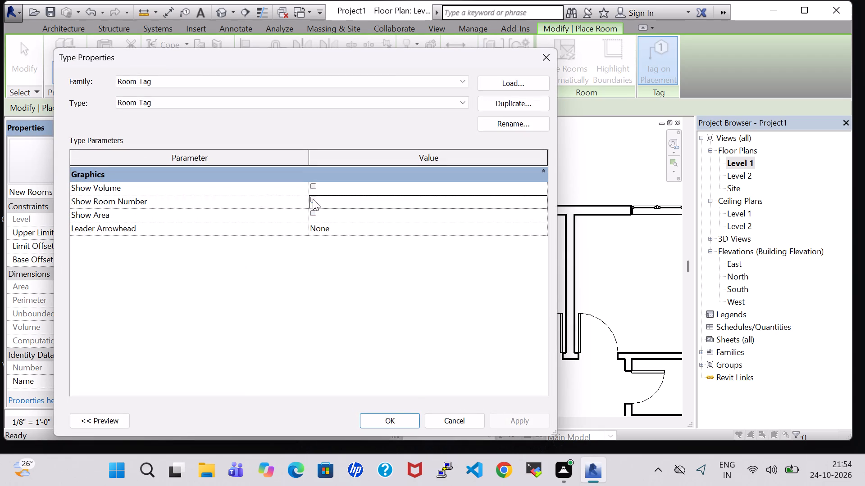
pyautogui.click(402, 413)
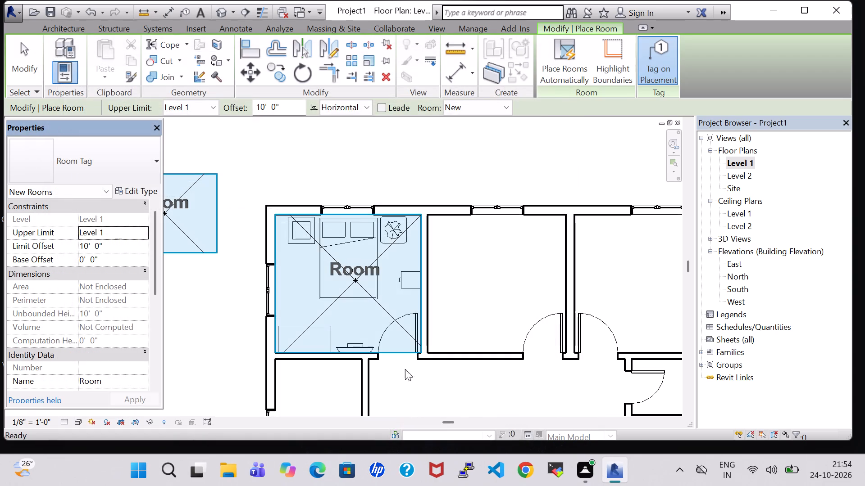
pyautogui.press('Escape')
pyautogui.press('Escape')
# Rename the northwest room's tag as BEDROOM and nudge it slightly west and south.
pyautogui.doubleClick(350, 273)
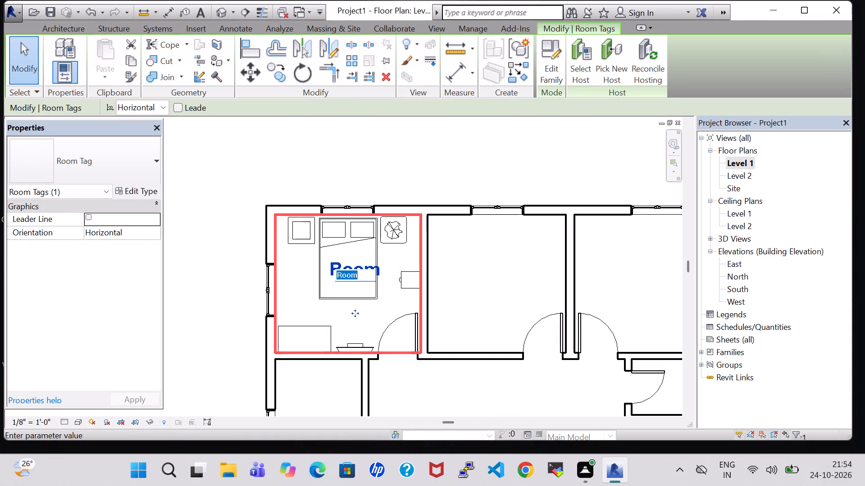
pyautogui.press('BackSpace')
pyautogui.write('BES')
pyautogui.press('BackSpace')
pyautogui.write('DROOM')
pyautogui.press('Return')
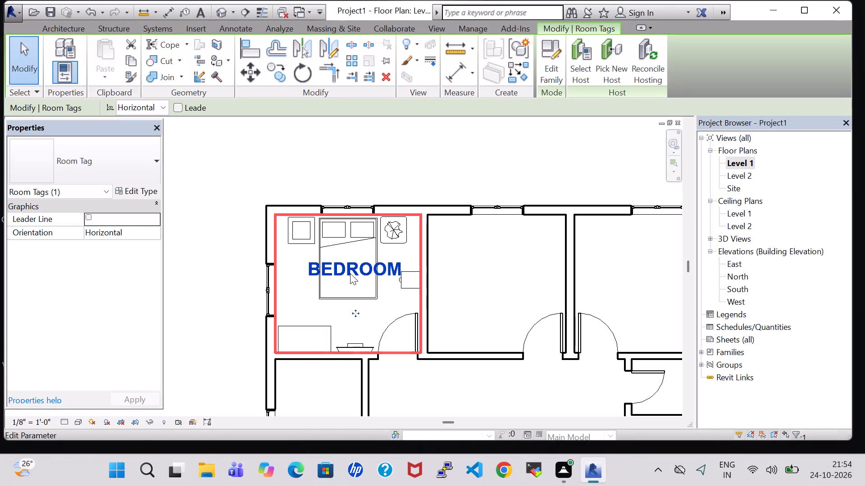
pyautogui.press('Left')
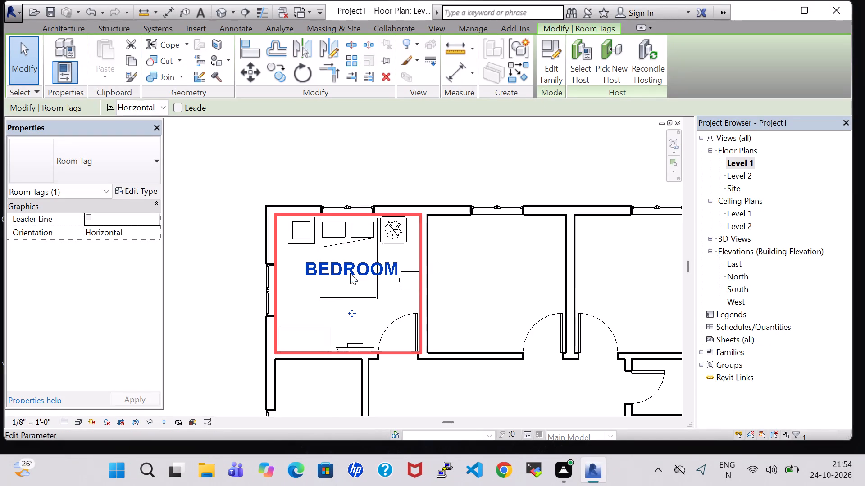
pyautogui.press('Down')
pyautogui.press('Down')
pyautogui.click(506, 276)
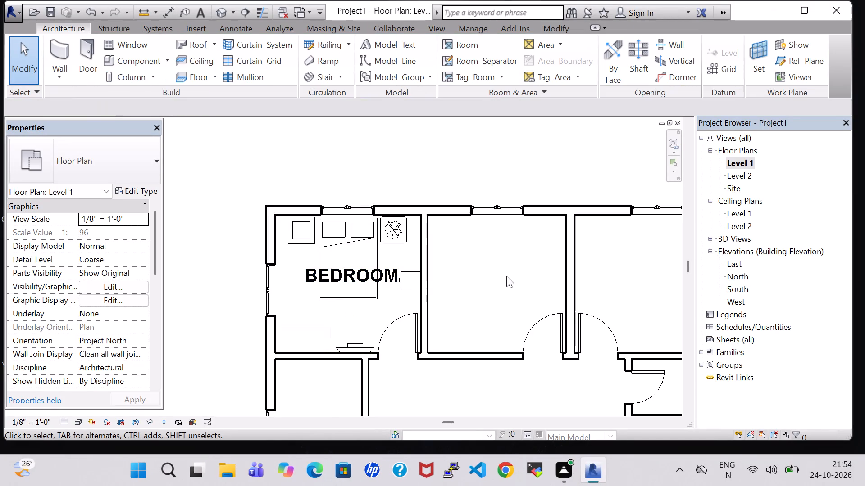
# Place a matching Double 53" x 74" bed below the middle north room's window, level with the first bed, about 3'-2" from the east wall.
pyautogui.scroll(-1, 501, 279)
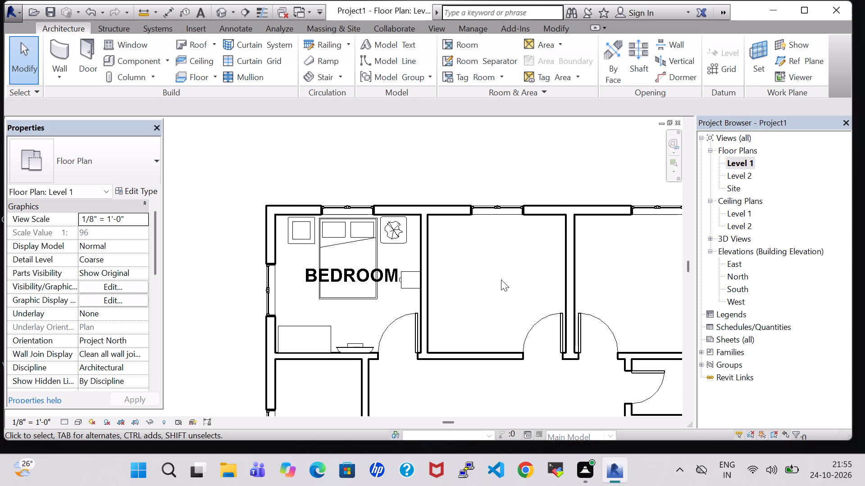
pyautogui.scroll(-2, 501, 279)
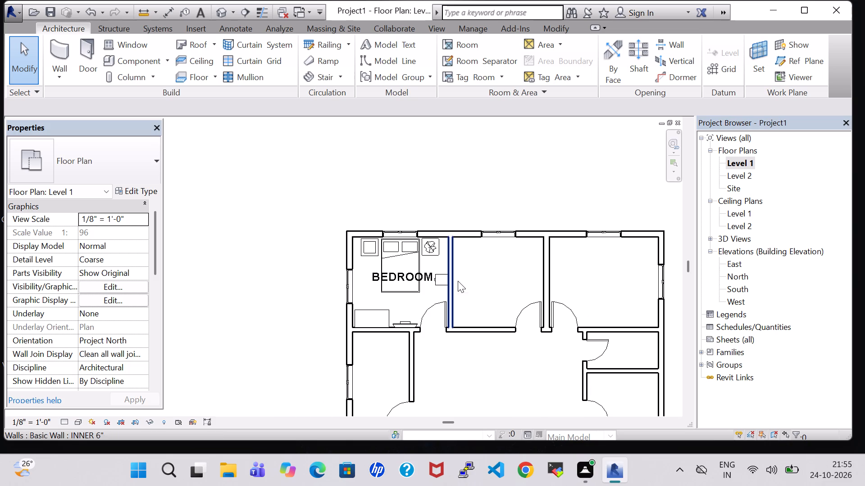
pyautogui.scroll(3, 458, 281)
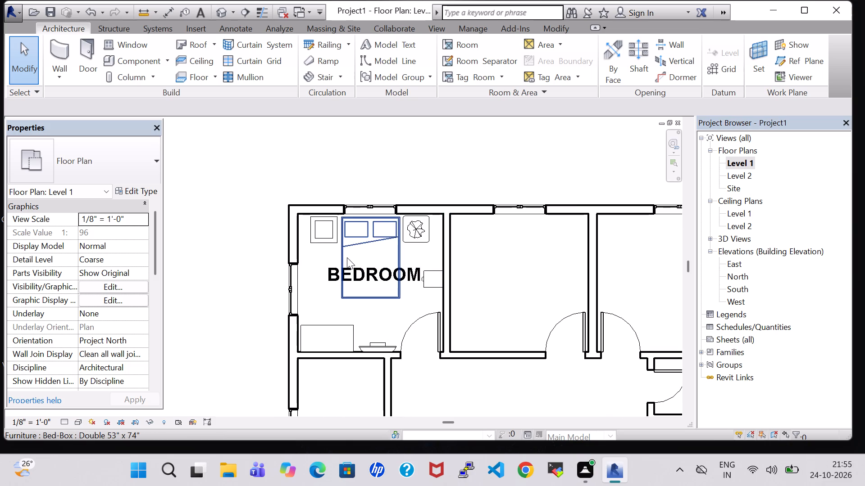
pyautogui.click(346, 256)
pyautogui.rightClick(346, 256)
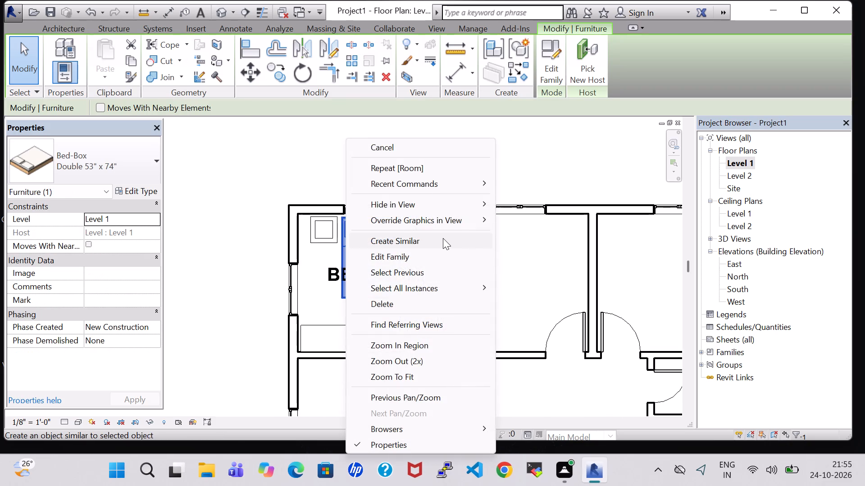
pyautogui.click(437, 238)
pyautogui.scroll(2, 491, 251)
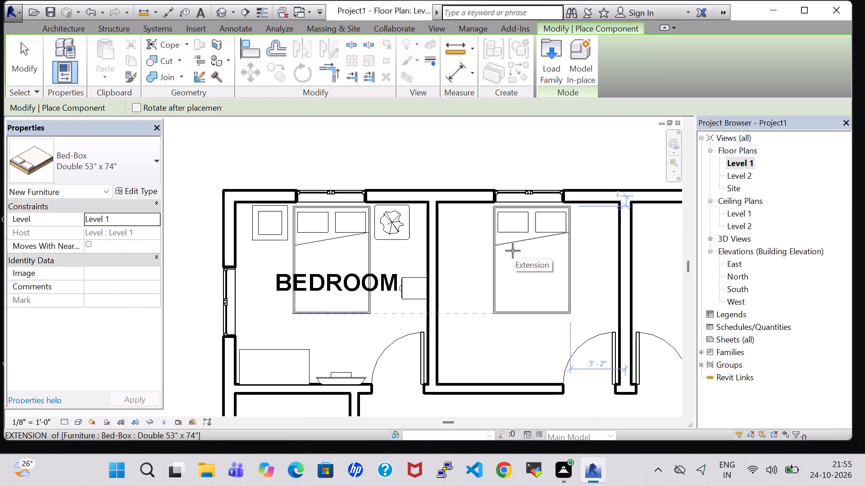
pyautogui.click(513, 251)
pyautogui.press('Escape')
pyautogui.press('Escape')
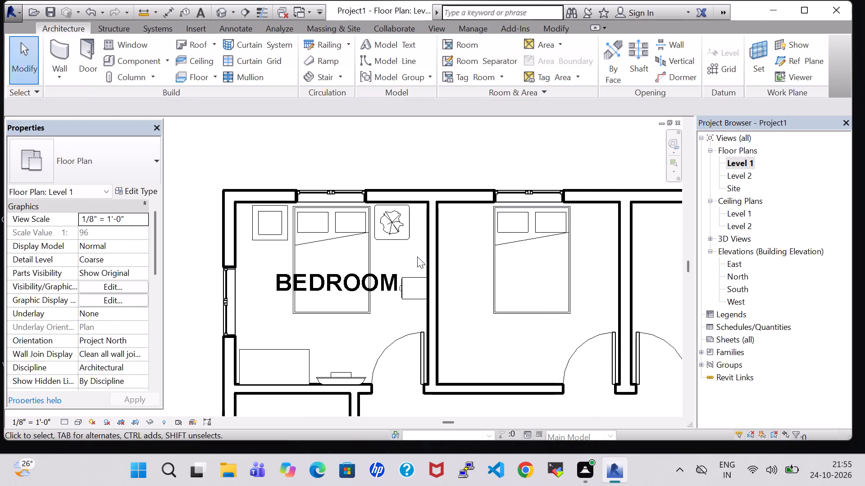
# Place a matching 24" x 24" x 24" coffee table west of the middle room's bed and nudge it slightly east.
pyautogui.click(263, 234)
pyautogui.rightClick(263, 234)
pyautogui.click(333, 236)
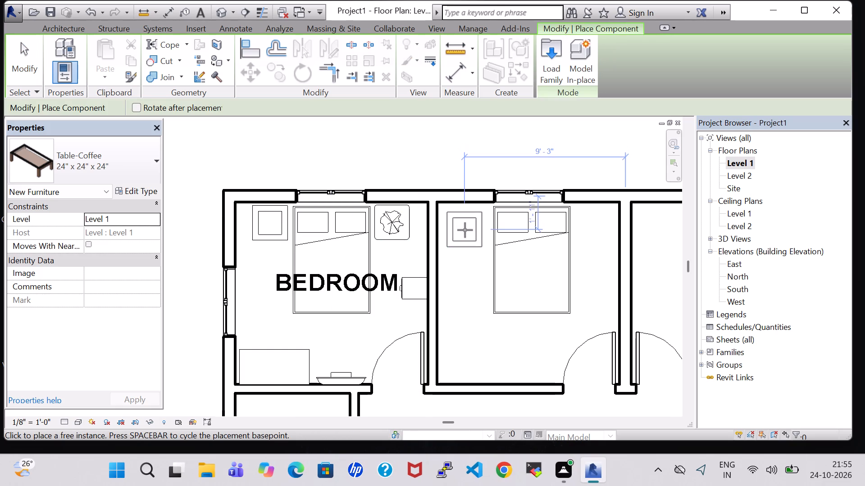
pyautogui.scroll(6, 465, 230)
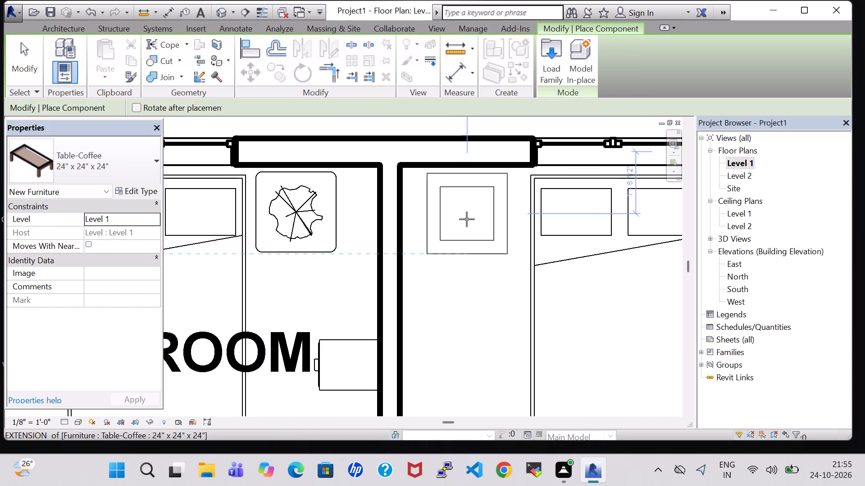
pyautogui.click(467, 219)
pyautogui.press('Escape')
pyautogui.press('Escape')
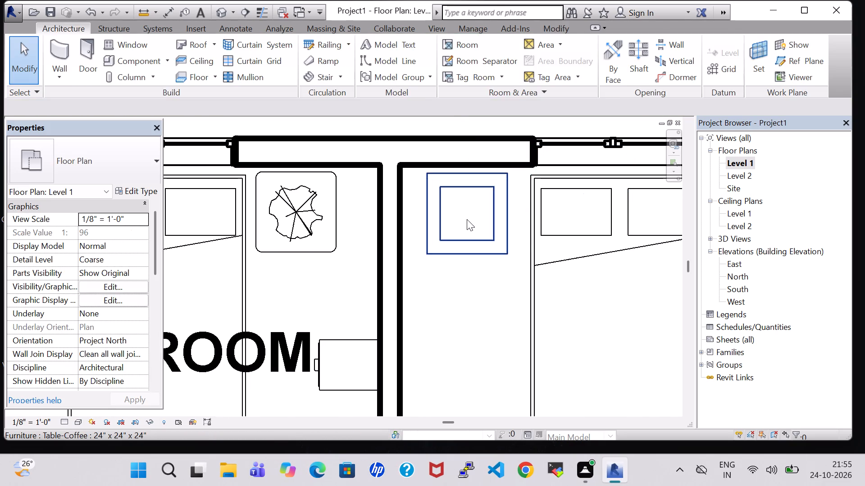
pyautogui.click(467, 219)
pyautogui.press('Right')
pyautogui.press('Right')
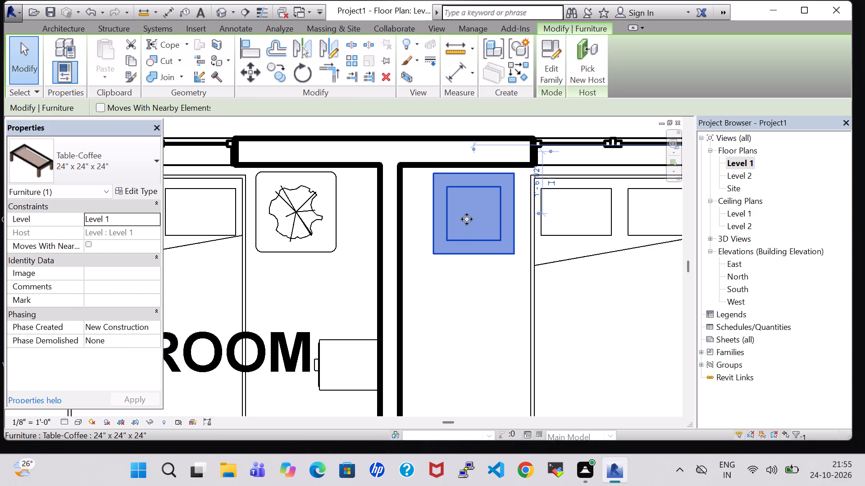
pyautogui.press('Up')
pyautogui.press('Down')
pyautogui.click(464, 286)
# Place a matching 24" x 24" end table east of the middle room's bed, about 1'-0" from the east wall.
pyautogui.click(335, 194)
pyautogui.rightClick(335, 194)
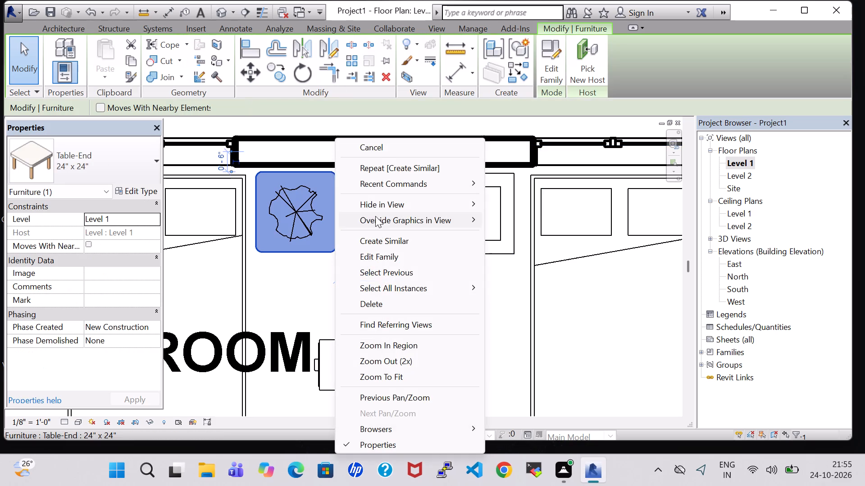
pyautogui.click(414, 242)
pyautogui.moveTo(567, 287); pyautogui.dragTo(541, 290, button='middle')
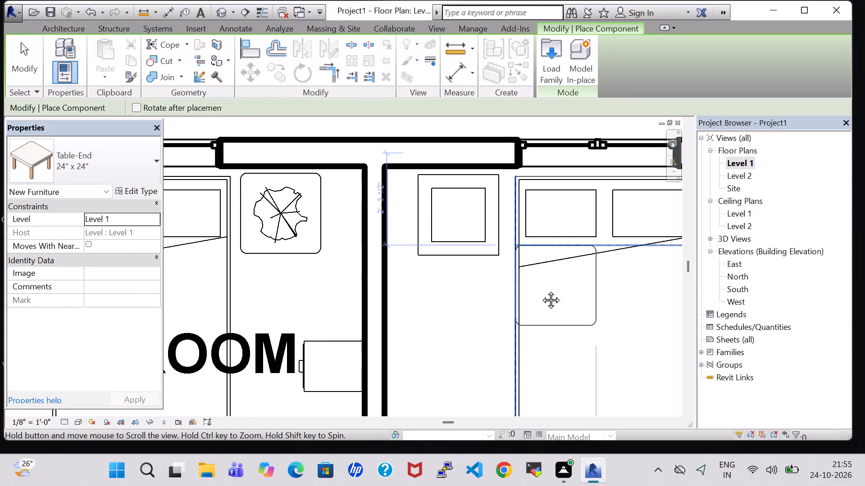
pyautogui.moveTo(541, 290); pyautogui.dragTo(261, 298, button='middle')
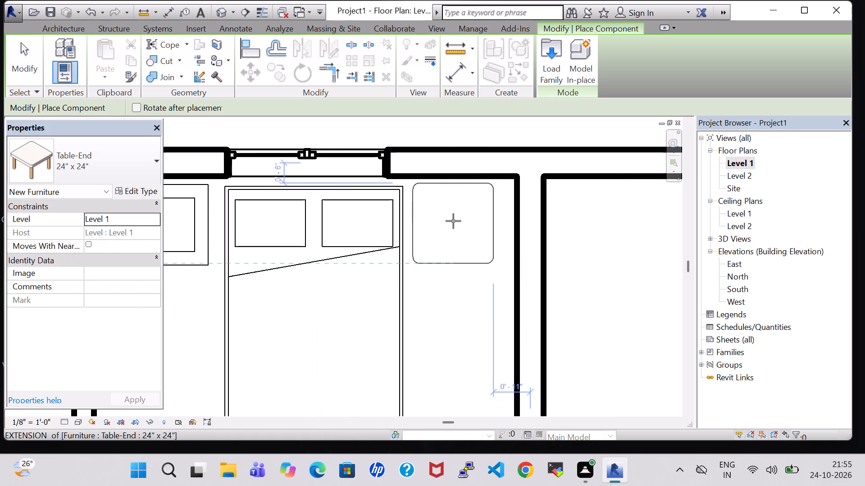
pyautogui.click(451, 222)
pyautogui.press('Escape')
pyautogui.press('Escape')
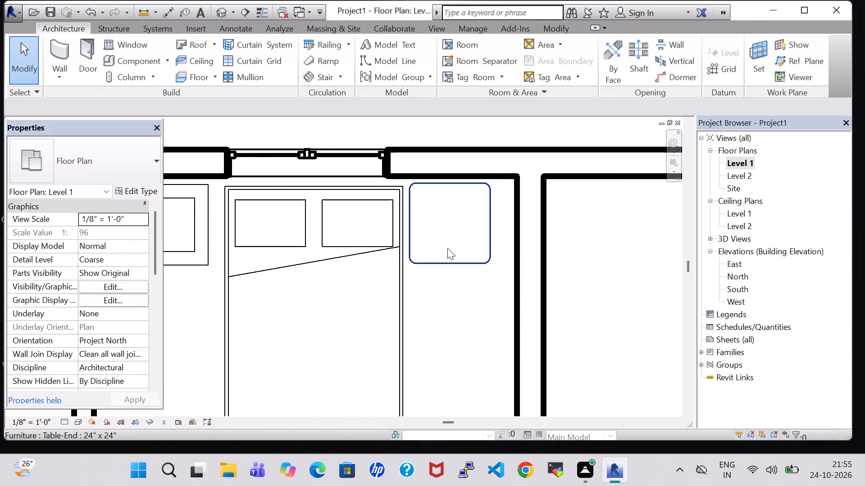
# Place a matching Tropical Agave - 1.5' plant at the south edge of the middle room's end table.
pyautogui.scroll(-5, 447, 248)
pyautogui.click(220, 233)
pyautogui.rightClick(220, 233)
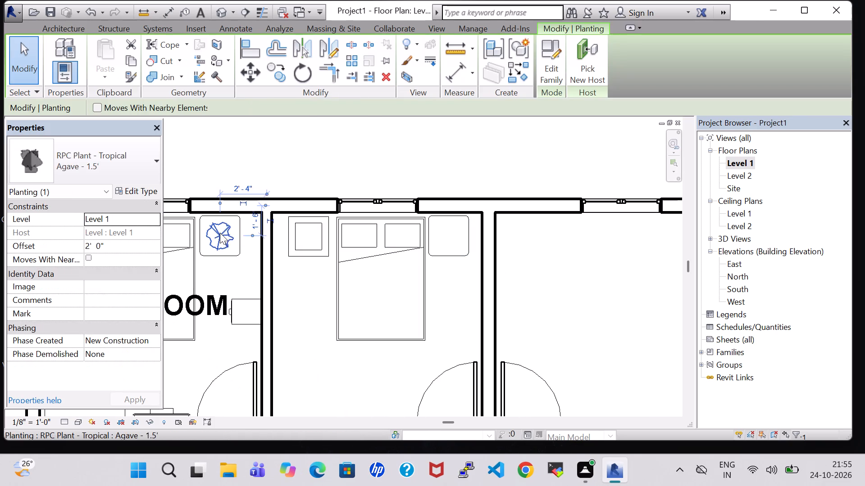
pyautogui.click(271, 245)
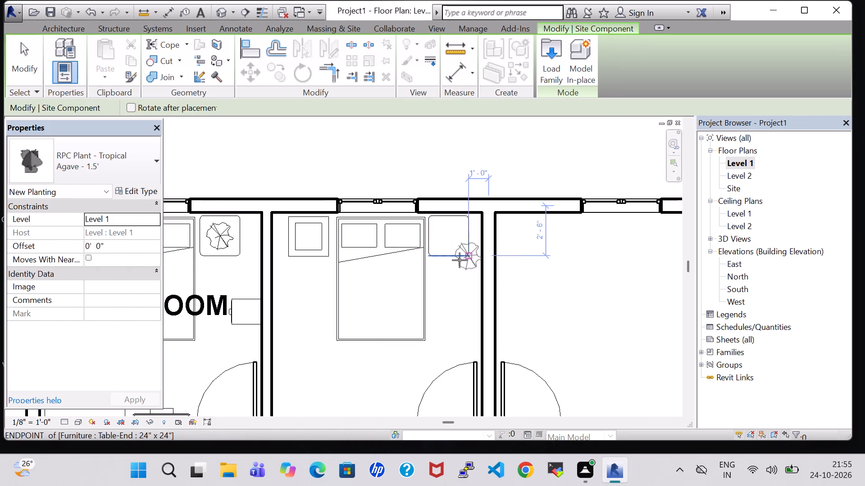
pyautogui.click(451, 260)
pyautogui.press('Escape')
pyautogui.press('Escape')
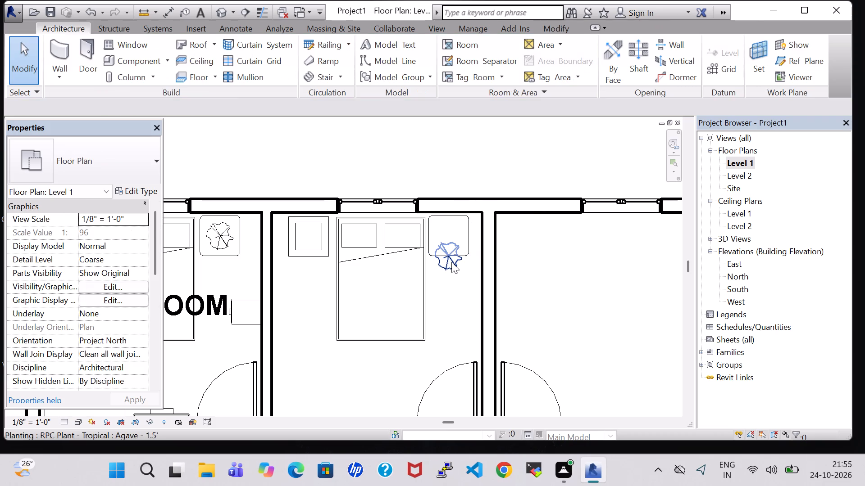
# Set the offset of the middle north room's Tropical Agave - 1.5' plant to 2'-0" above Level 1.
pyautogui.click(451, 264)
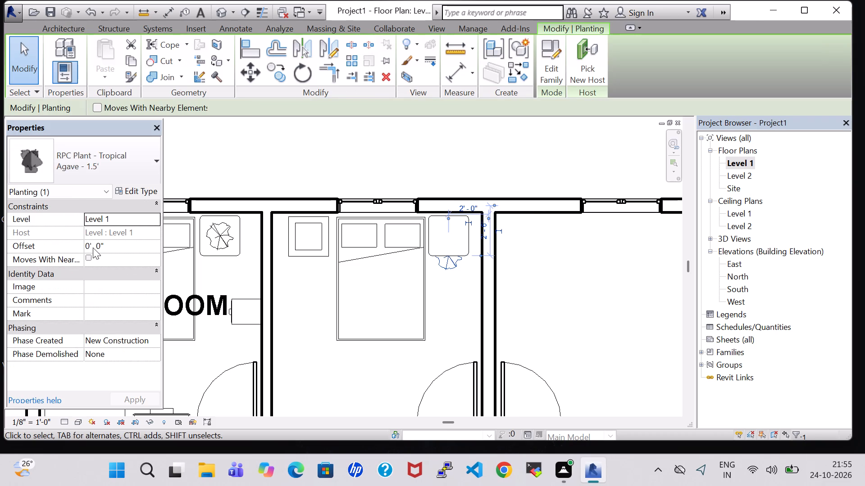
pyautogui.click(91, 247)
pyautogui.press('BackSpace')
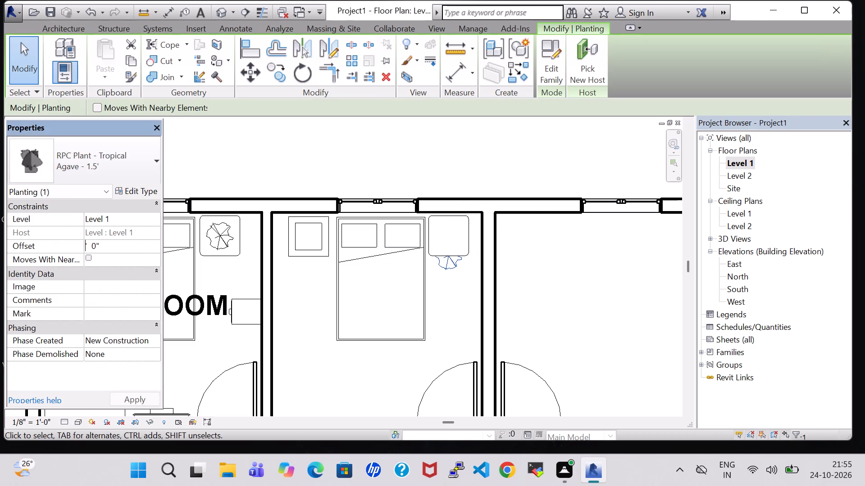
pyautogui.press('2')
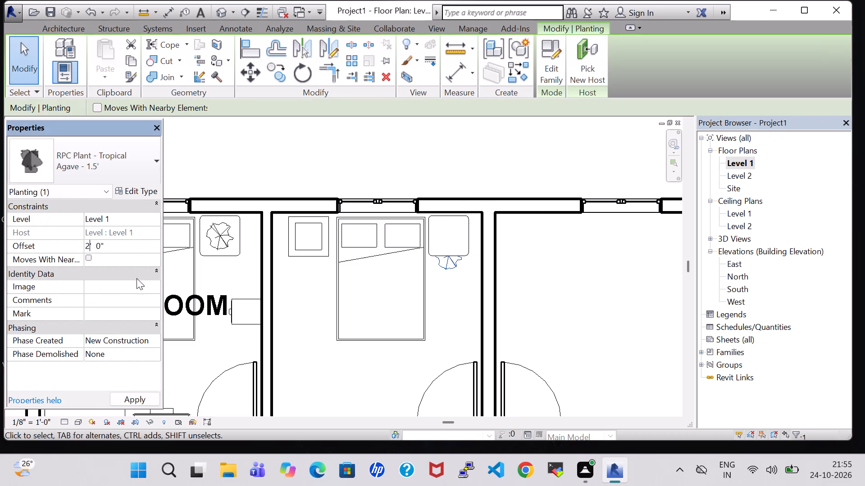
pyautogui.click(128, 404)
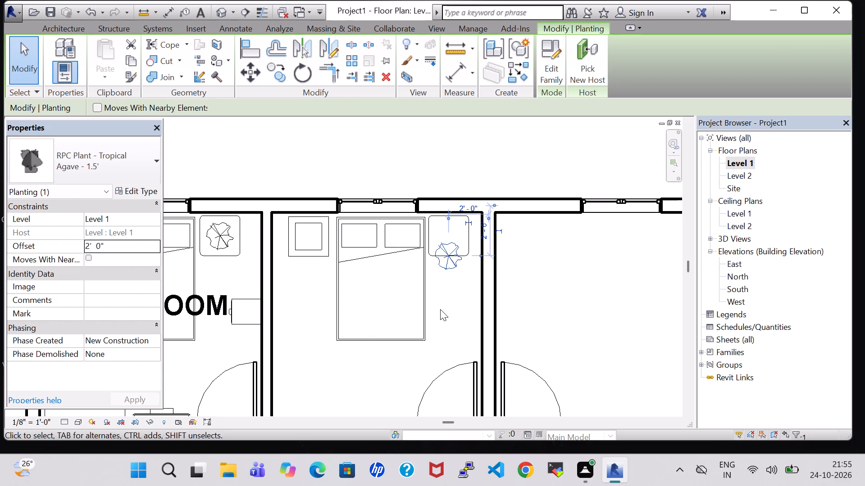
pyautogui.click(442, 300)
# Nudge the middle room's plant north and slightly east onto the end table, about 1'-10" from the east wall and 1'-6" from the north wall.
pyautogui.click(450, 263)
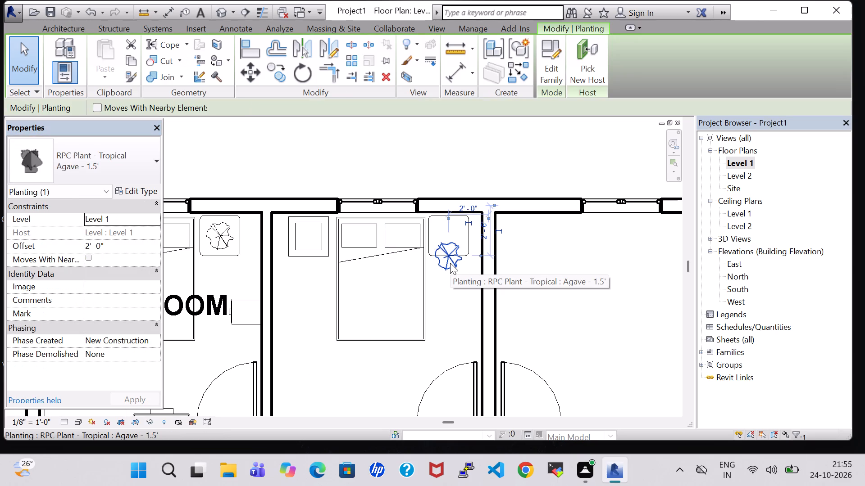
pyautogui.press('Up')
pyautogui.press('Up')
pyautogui.press('Up')
pyautogui.press('Up')
pyautogui.press('Up')
pyautogui.press('Up')
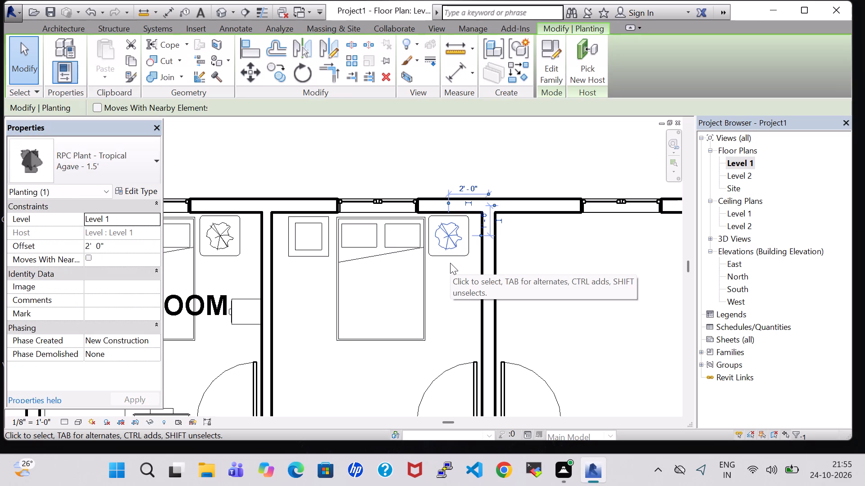
pyautogui.press('Right')
pyautogui.press('Up')
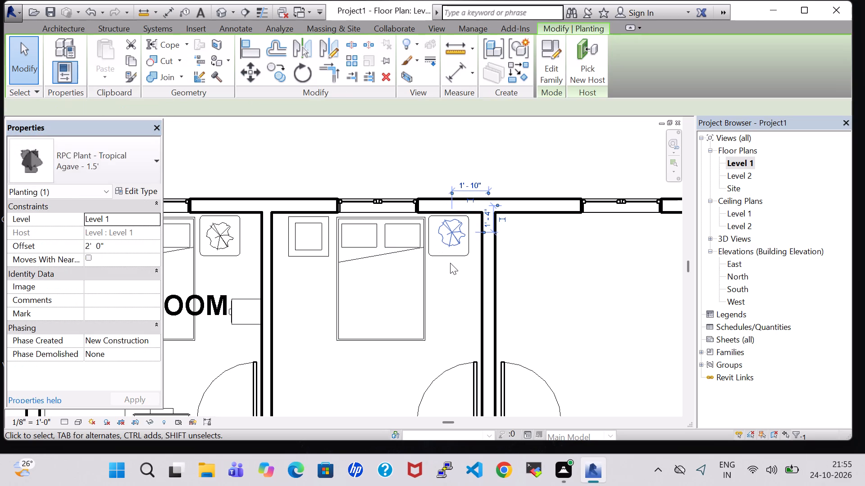
pyautogui.press('Down')
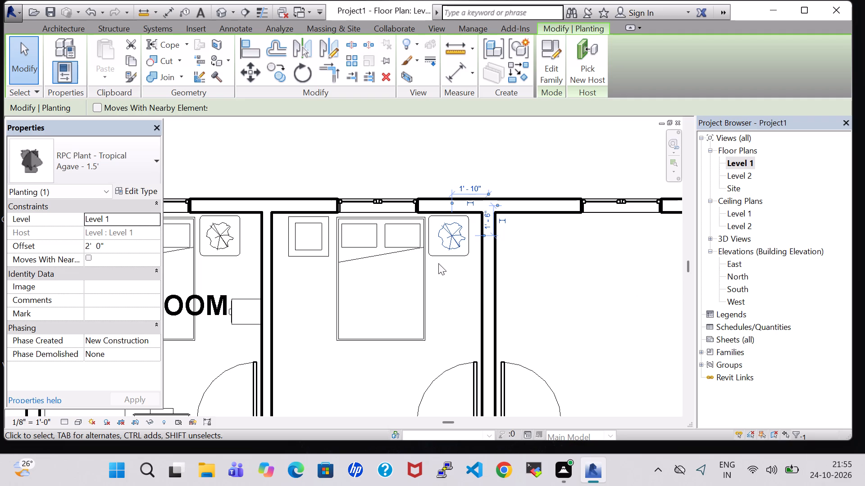
pyautogui.click(444, 284)
# Place a matching Cabinet-File 2 Drawer 15" x 18" against the middle room's west wall, turned to face east, about 4'-2" from the north wall.
pyautogui.scroll(-5, 444, 285)
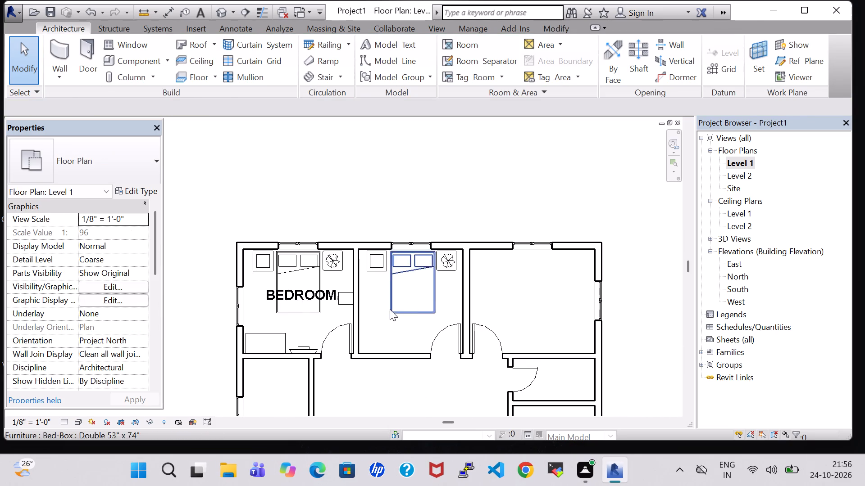
pyautogui.click(346, 301)
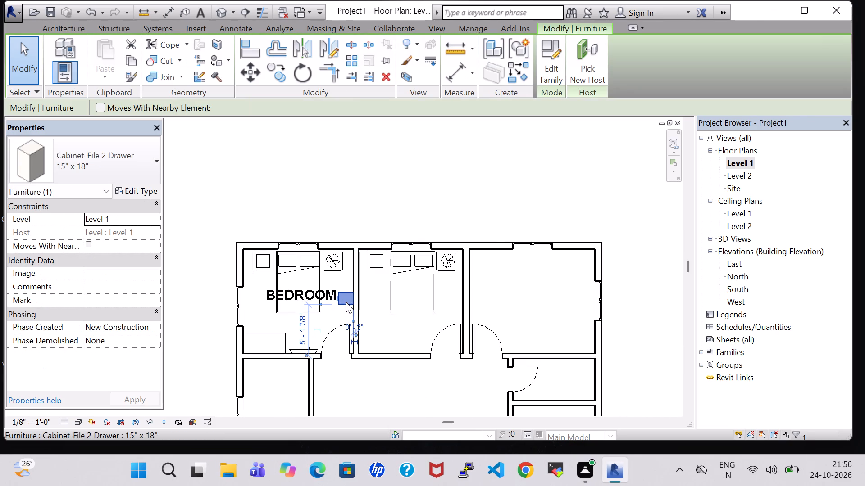
pyautogui.rightClick(346, 301)
pyautogui.click(417, 246)
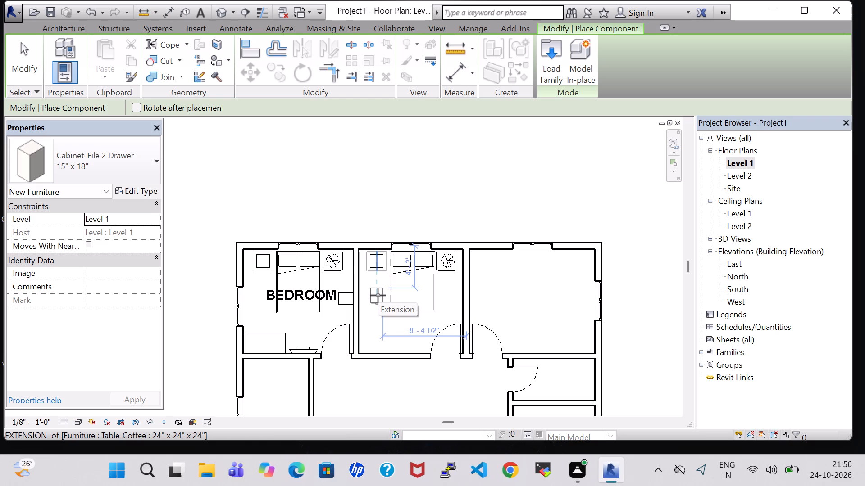
pyautogui.press('space')
pyautogui.scroll(3, 366, 293)
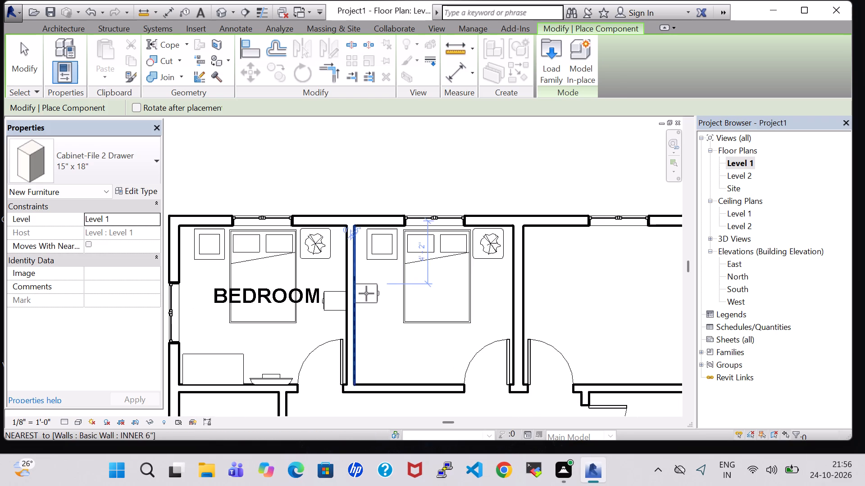
pyautogui.scroll(1, 366, 293)
pyautogui.click(366, 293)
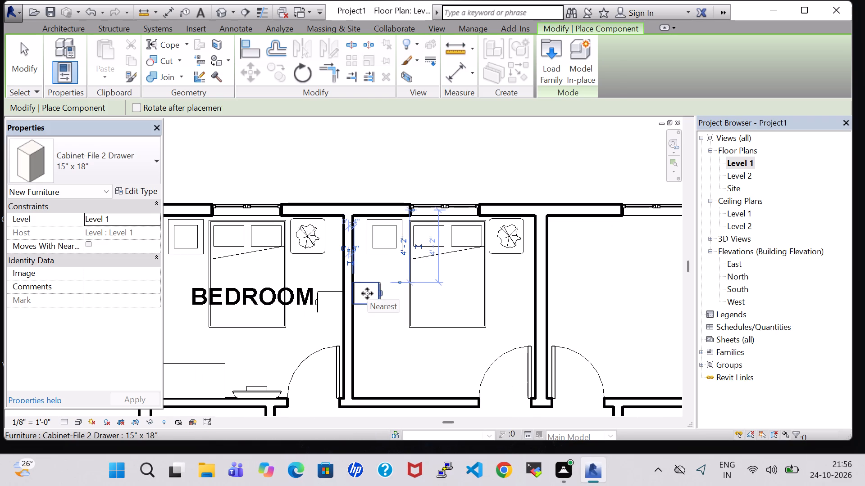
pyautogui.press('Escape')
pyautogui.press('Escape')
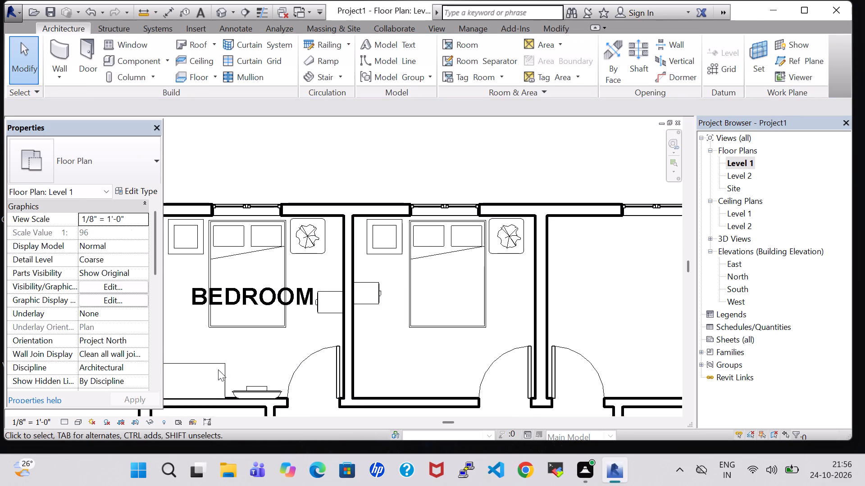
# Place a matching Dresser 48" x 72" x 24" against the middle room's south wall, near the southwest corner.
pyautogui.click(221, 367)
pyautogui.rightClick(222, 363)
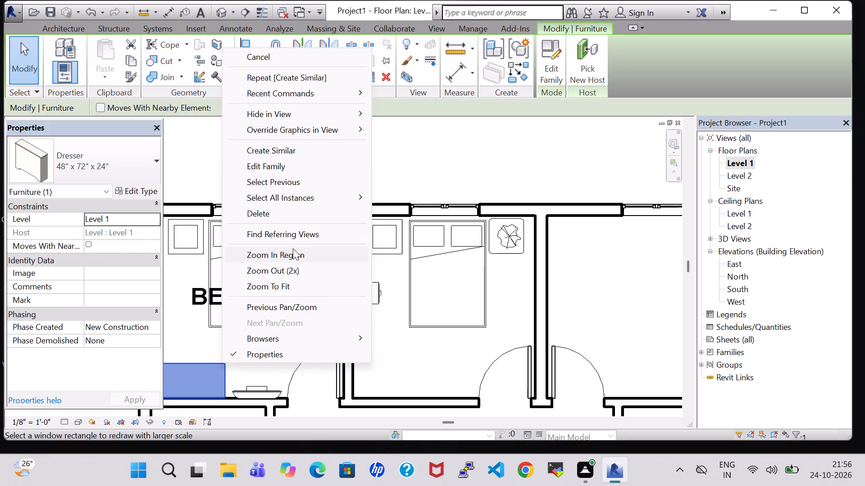
pyautogui.click(311, 145)
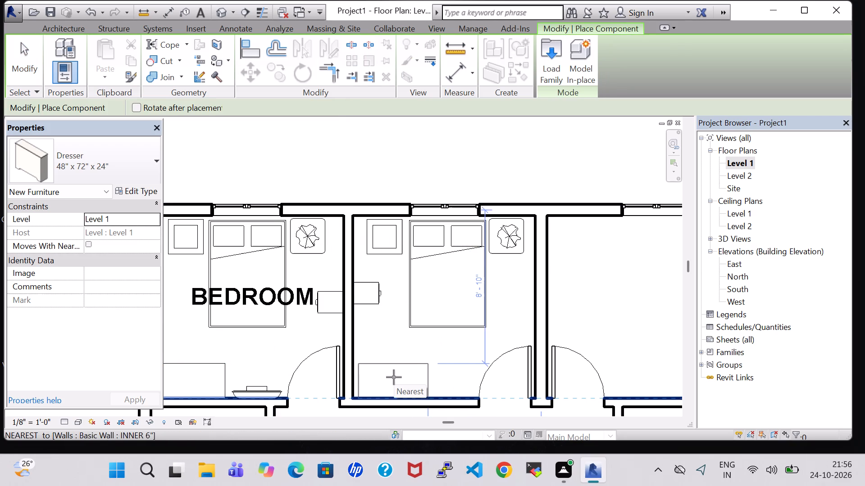
pyautogui.click(394, 377)
pyautogui.press('Escape')
pyautogui.press('Escape')
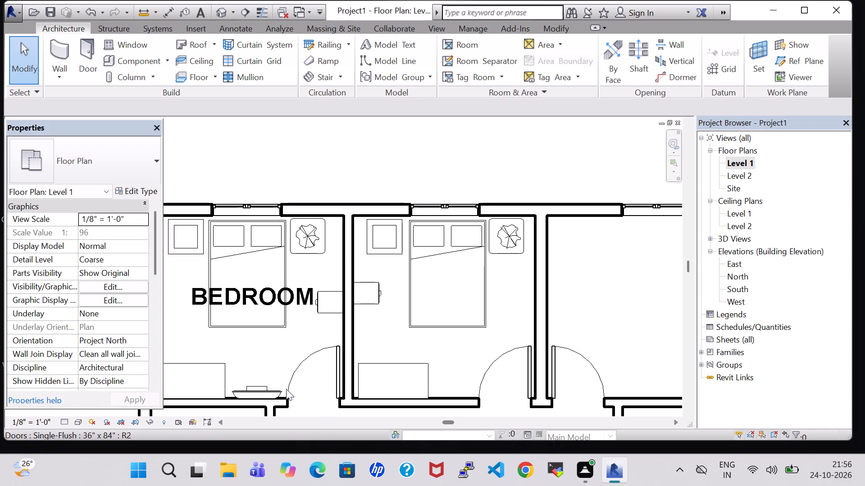
# Place a matching 32" flat screen TV against the middle room's south wall between the dresser and the door, in the same orientation as the first bedroom's TV.
pyautogui.click(263, 390)
pyautogui.rightClick(263, 390)
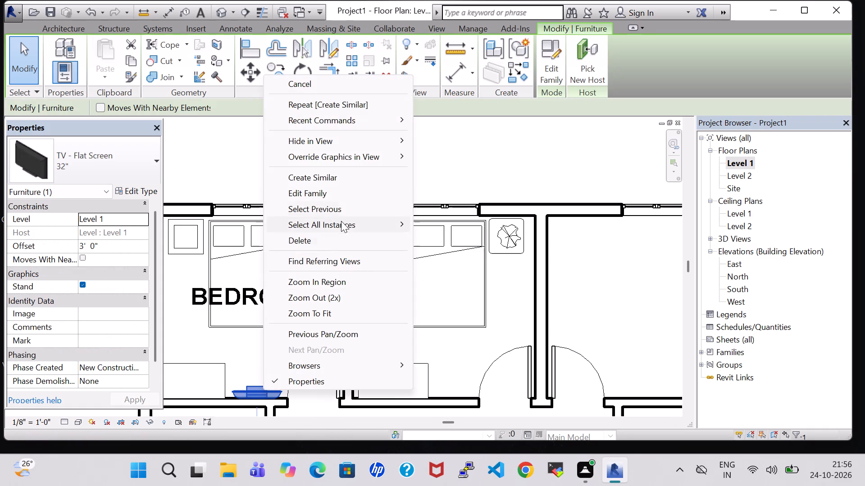
pyautogui.click(339, 175)
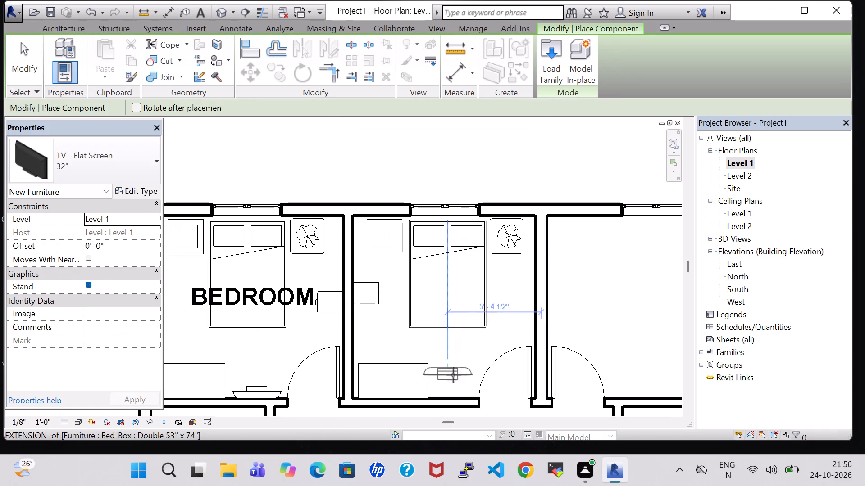
pyautogui.press('space')
pyautogui.press('space')
pyautogui.press('space')
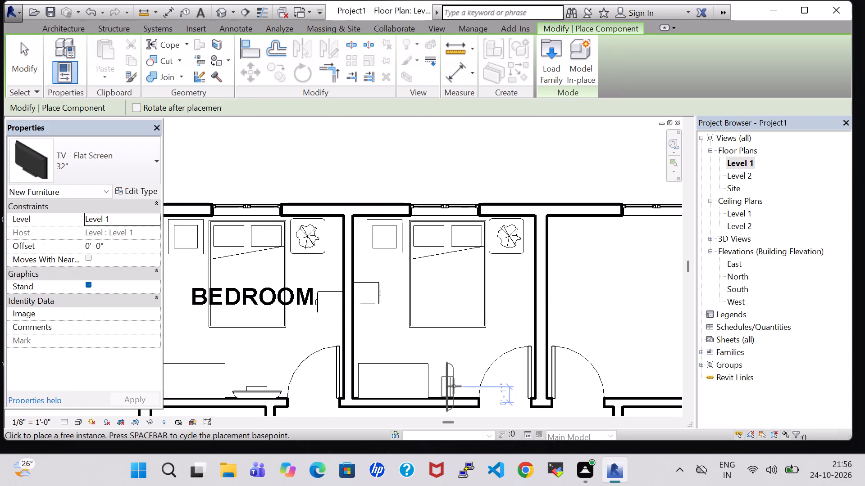
pyautogui.press('space')
pyautogui.press('space')
pyautogui.press('space')
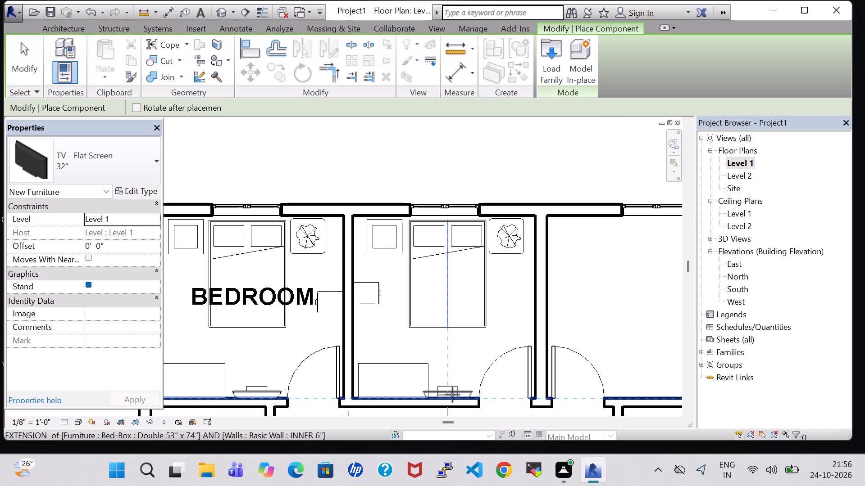
pyautogui.scroll(6, 452, 395)
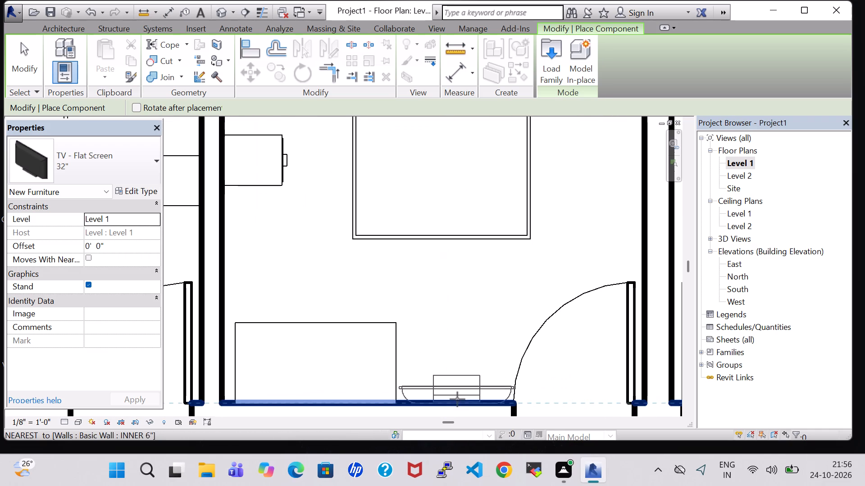
pyautogui.click(457, 399)
pyautogui.press('Escape')
pyautogui.press('Escape')
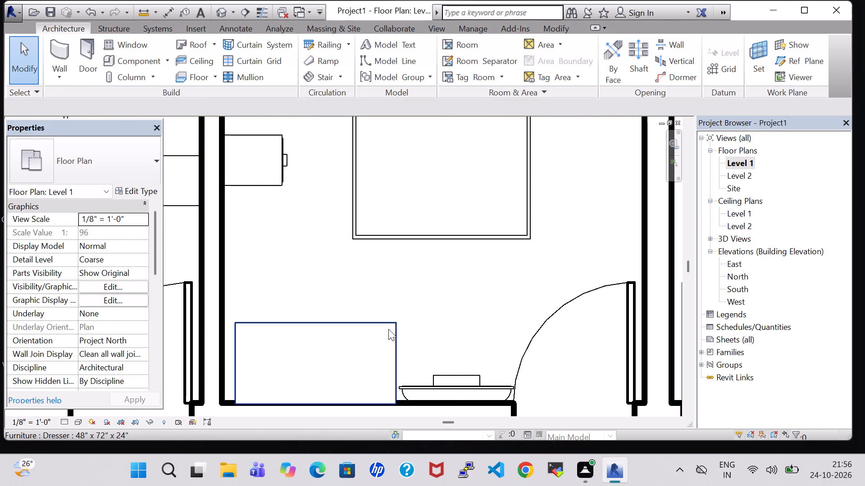
# Set the width of the Dresser 48" x 72" x 24" type to 3'-0".
pyautogui.click(367, 327)
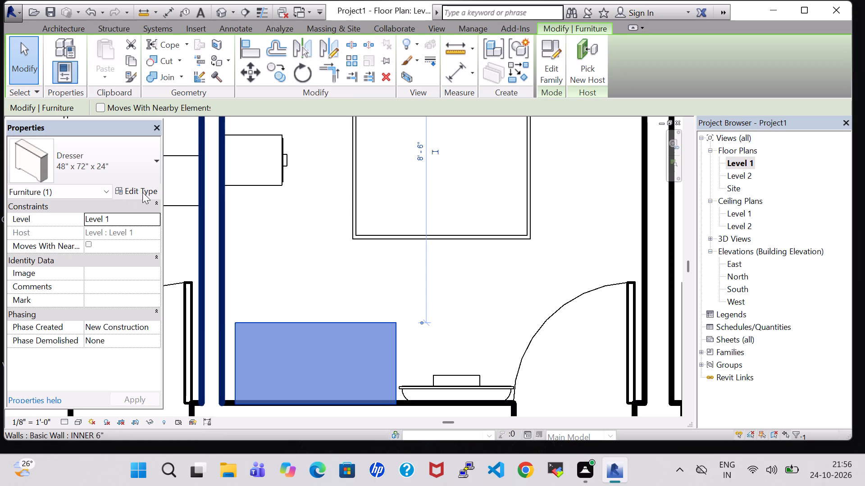
pyautogui.click(142, 192)
pyautogui.click(320, 102)
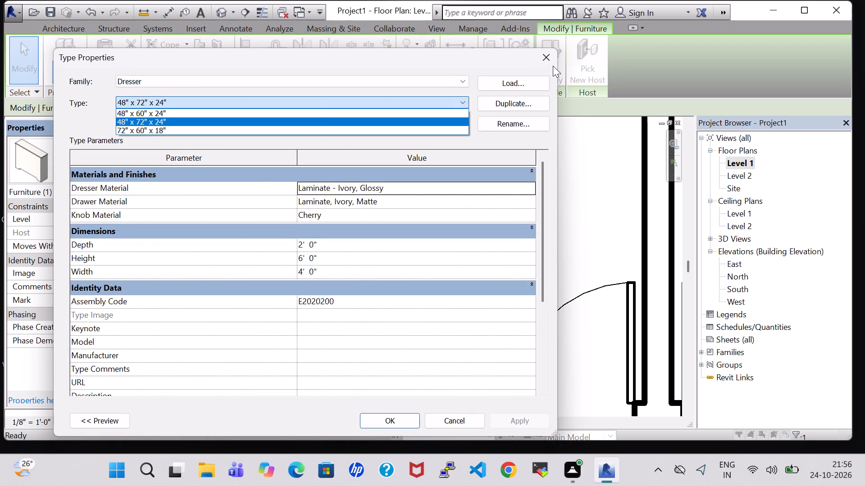
pyautogui.click(304, 273)
pyautogui.click(304, 273)
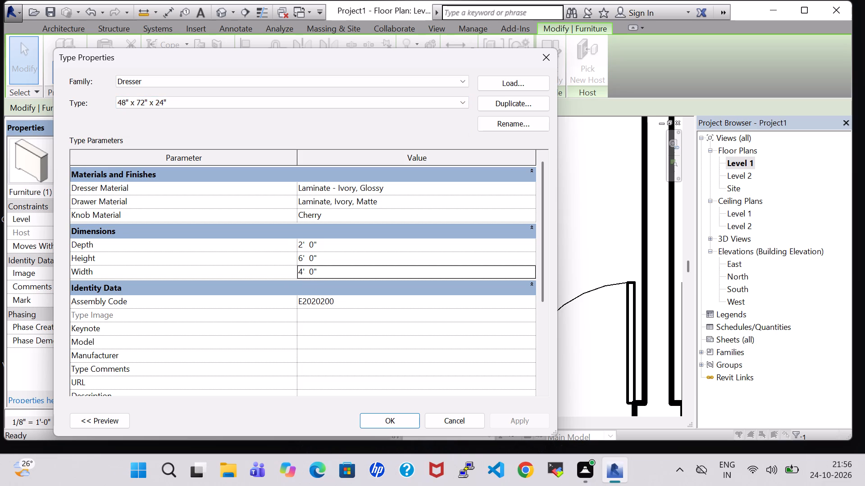
pyautogui.press('BackSpace')
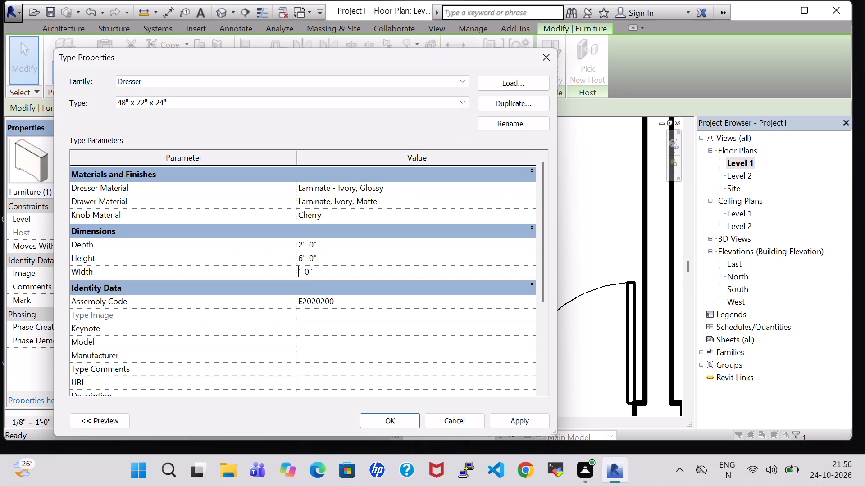
pyautogui.press('3')
pyautogui.click(400, 420)
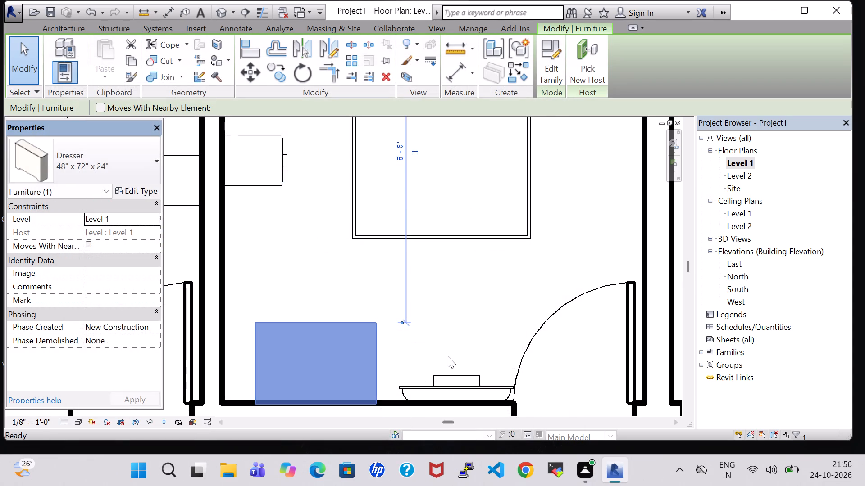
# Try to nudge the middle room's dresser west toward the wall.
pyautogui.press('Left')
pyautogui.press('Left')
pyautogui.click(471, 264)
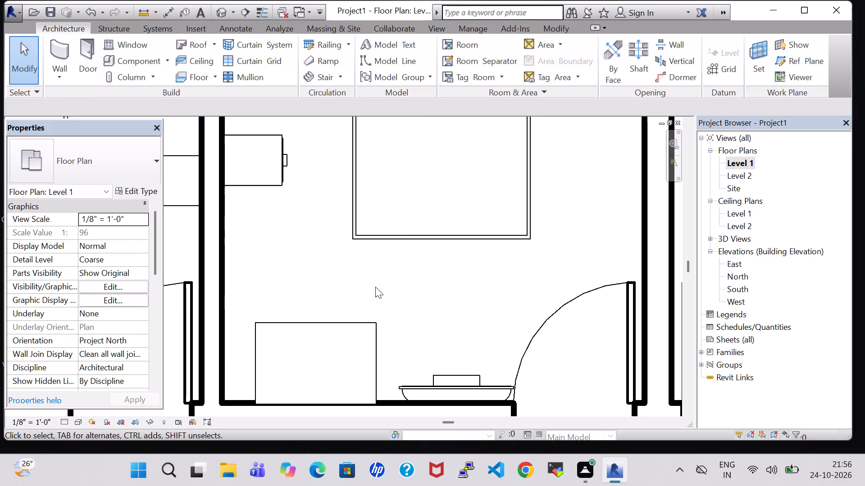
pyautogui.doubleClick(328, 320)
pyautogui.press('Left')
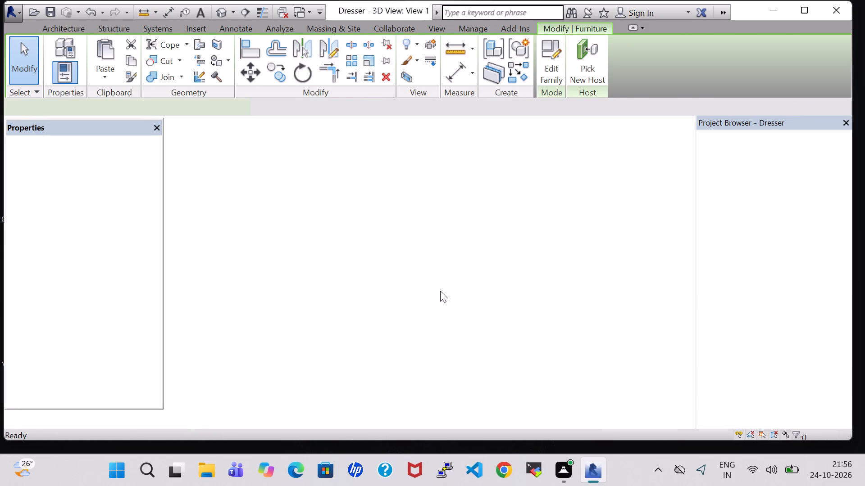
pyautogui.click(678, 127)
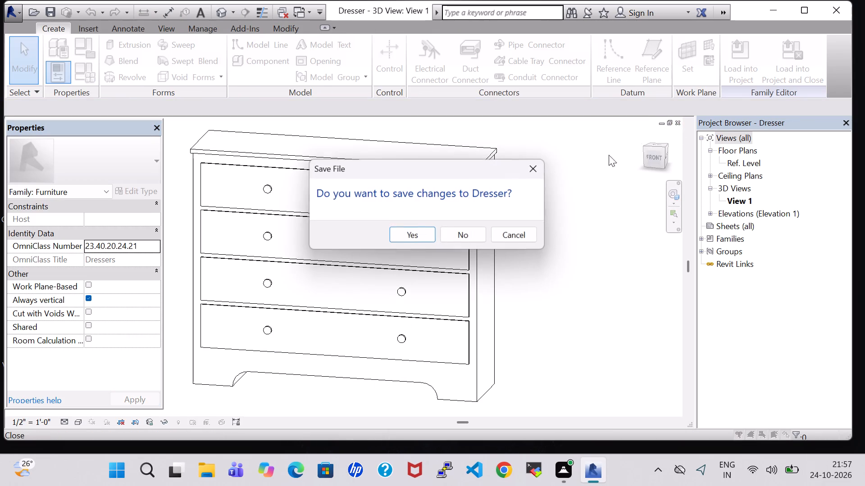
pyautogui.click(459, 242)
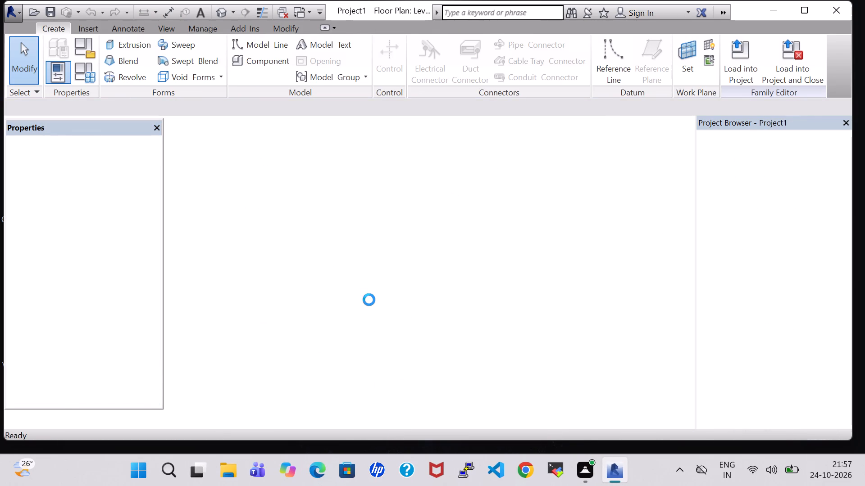
# Set the width of the Dresser 48" x 72" x 24" type to 3'-5".
pyautogui.click(337, 323)
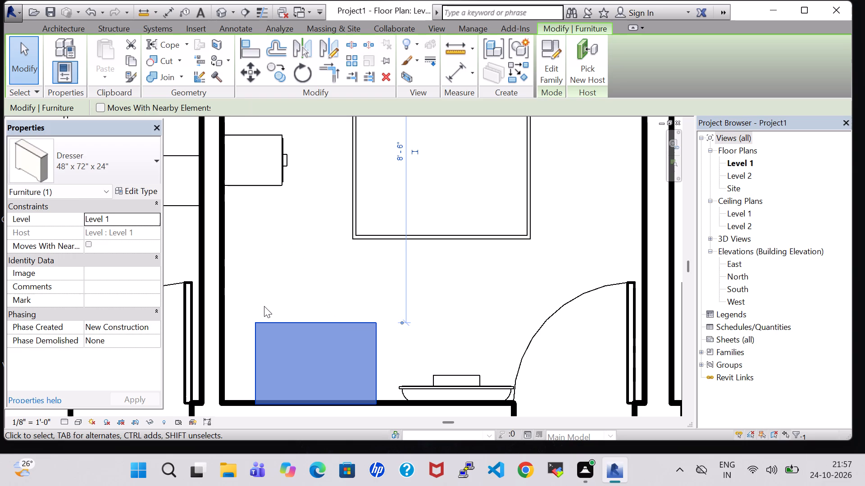
pyautogui.click(137, 194)
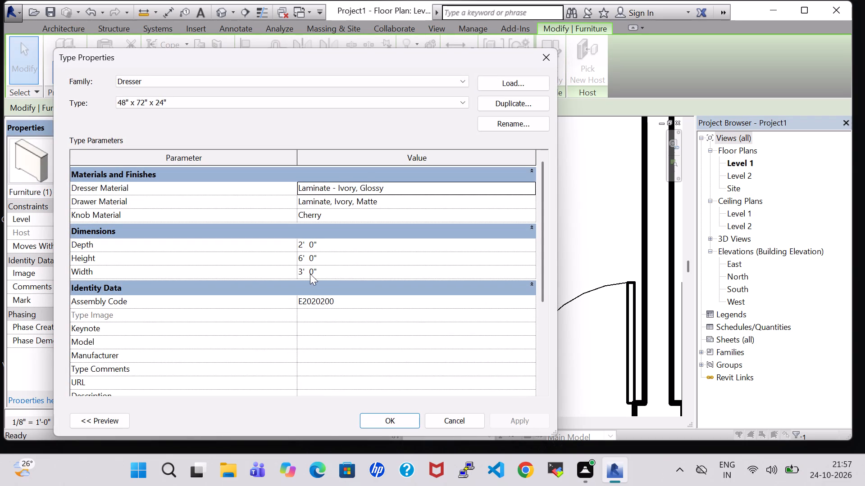
pyautogui.click(315, 275)
pyautogui.press('BackSpace')
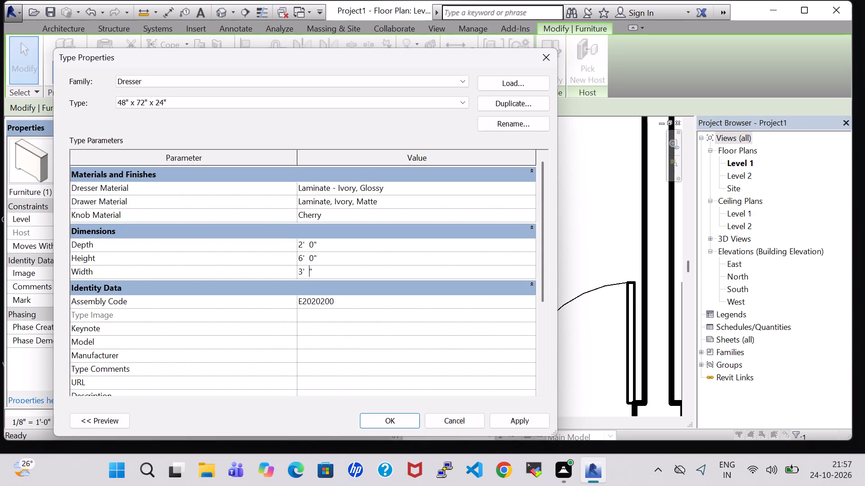
pyautogui.press('5')
pyautogui.click(387, 417)
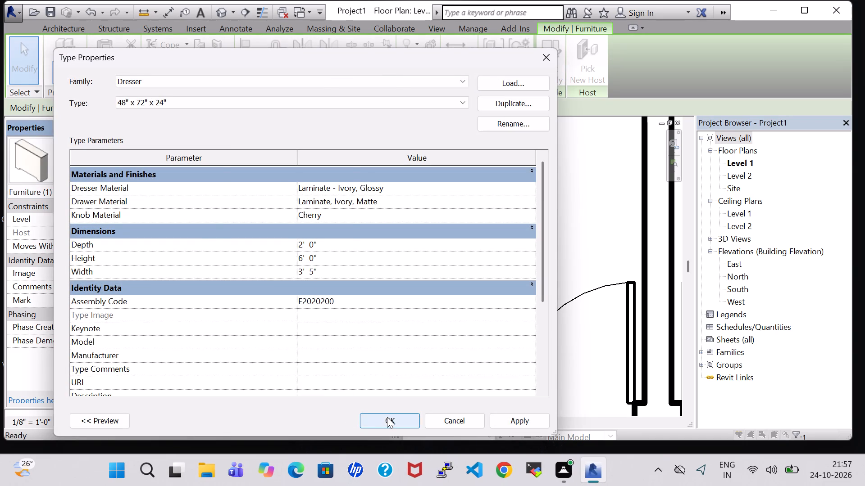
# Nudge the middle room's dresser about 2" north off the south wall and a few inches west toward the west wall.
pyautogui.press('Up')
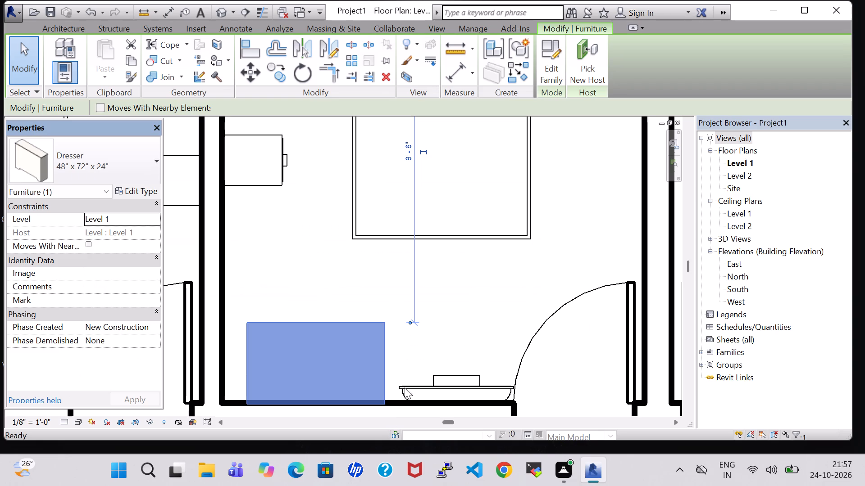
pyautogui.click(470, 266)
pyautogui.click(344, 324)
pyautogui.press('Up')
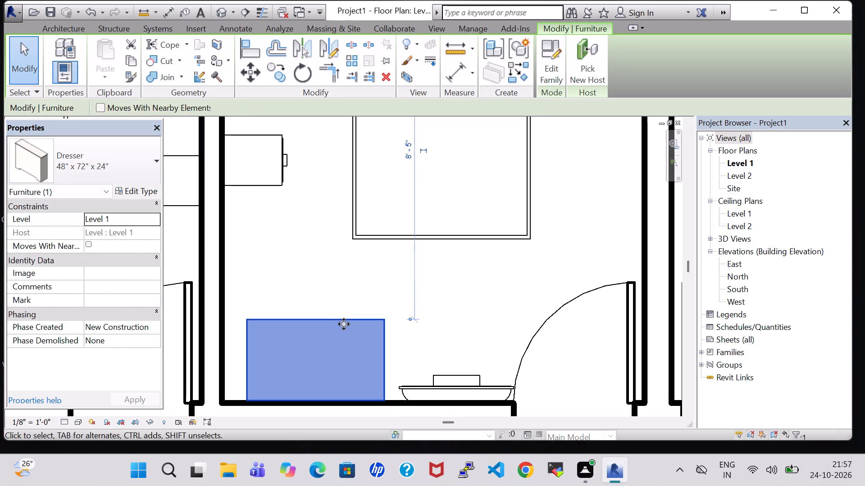
pyautogui.press('Up')
pyautogui.press('Left')
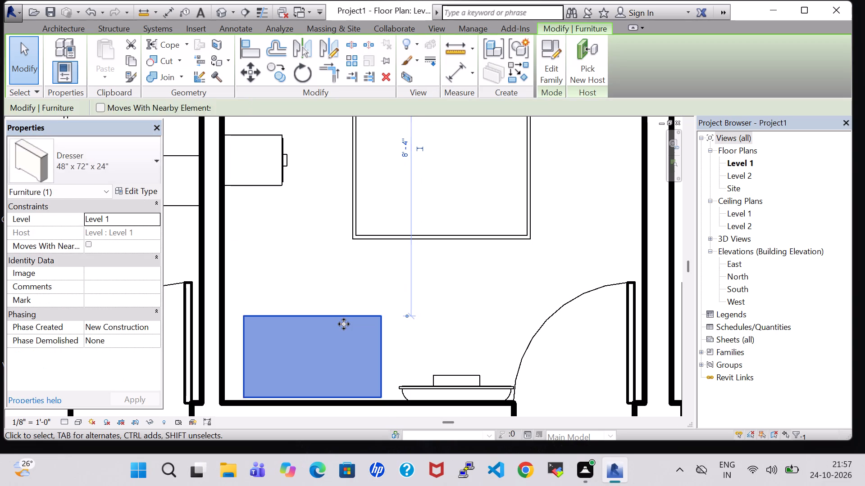
pyautogui.press('Left')
pyautogui.press('Left')
pyautogui.press('Left')
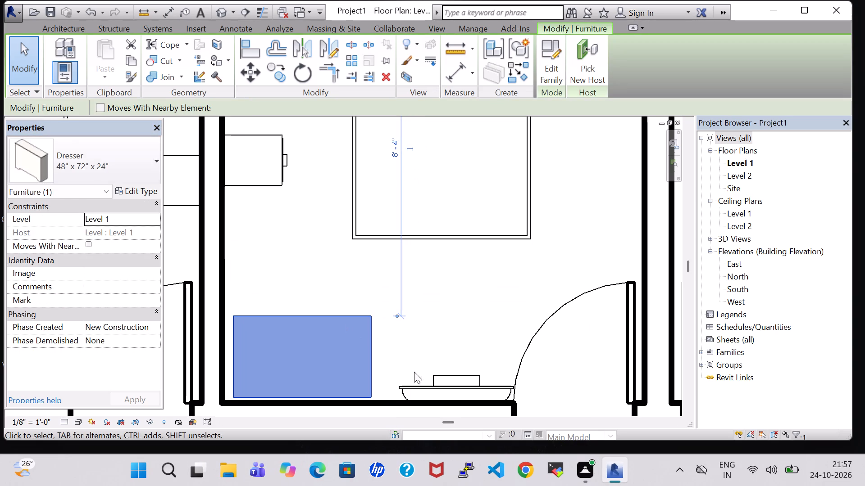
# Nudge the middle room's 32" flat screen TV a few inches west toward the dresser, away from the door.
pyautogui.click(431, 385)
pyautogui.press('Left')
pyautogui.press('Left')
pyautogui.press('Left')
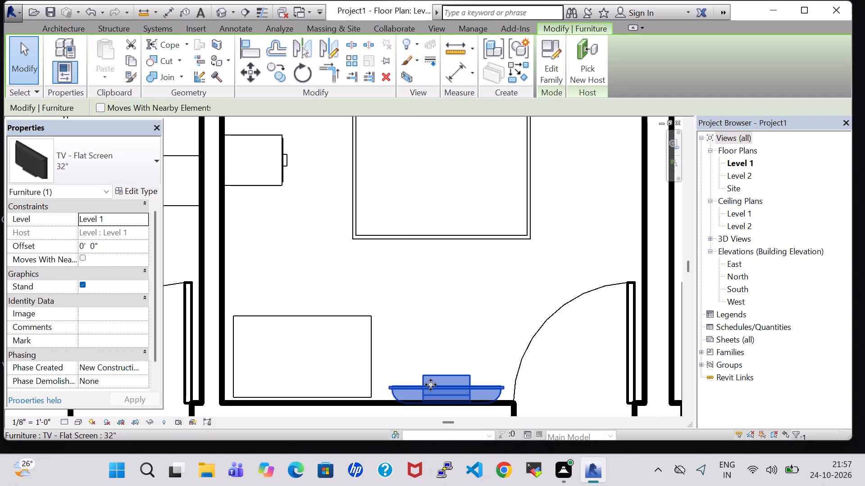
pyautogui.press('Left')
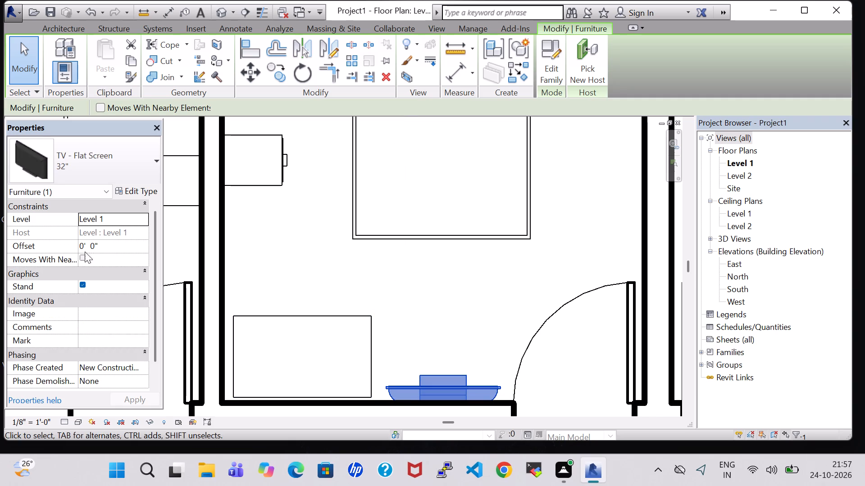
# Set the offset of the middle room's 32" flat screen TV to 3'-0".
pyautogui.click(86, 249)
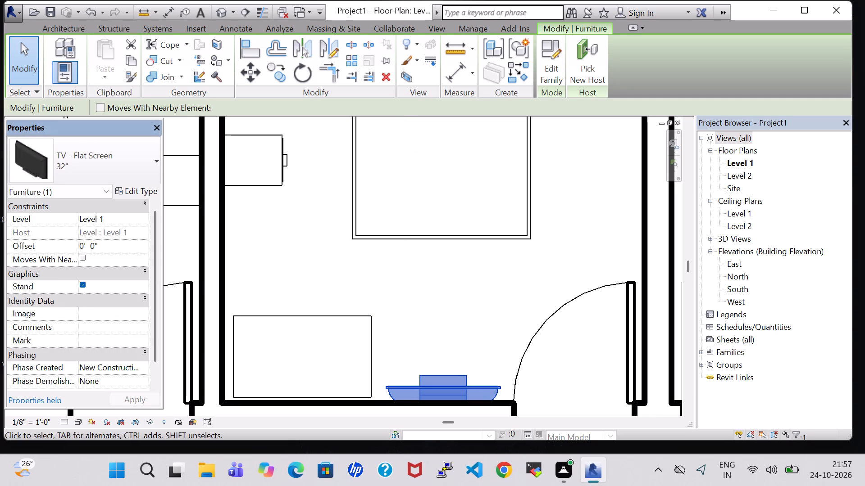
pyautogui.click(82, 249)
pyautogui.press('BackSpace')
pyautogui.press('3')
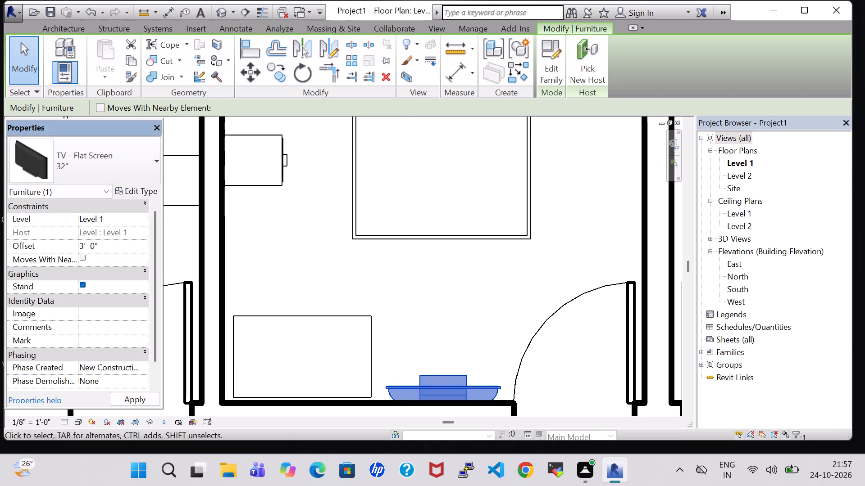
pyautogui.click(141, 399)
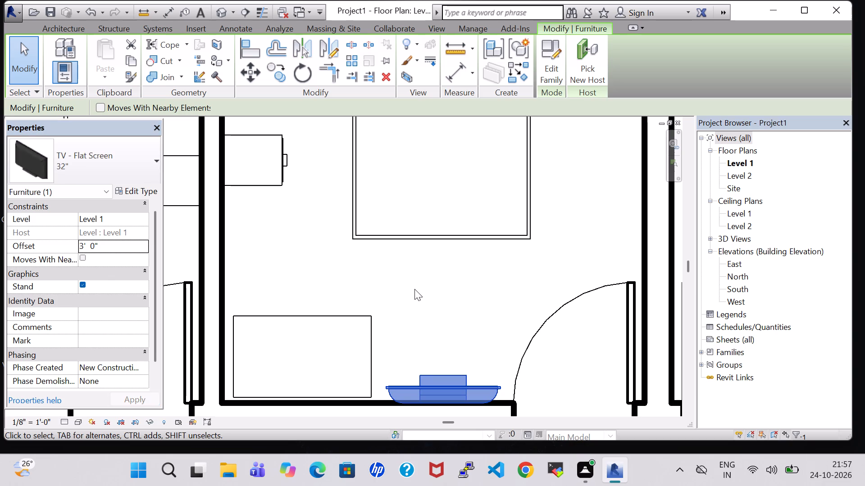
pyautogui.scroll(-1, 501, 324)
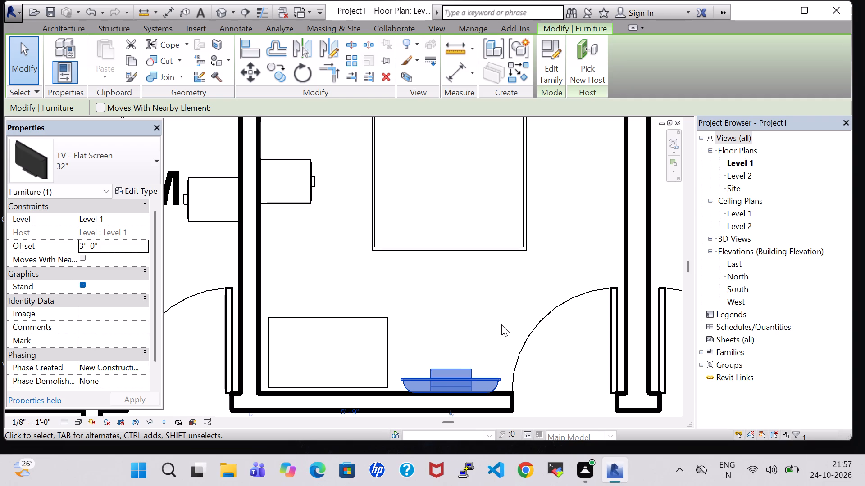
pyautogui.click(494, 301)
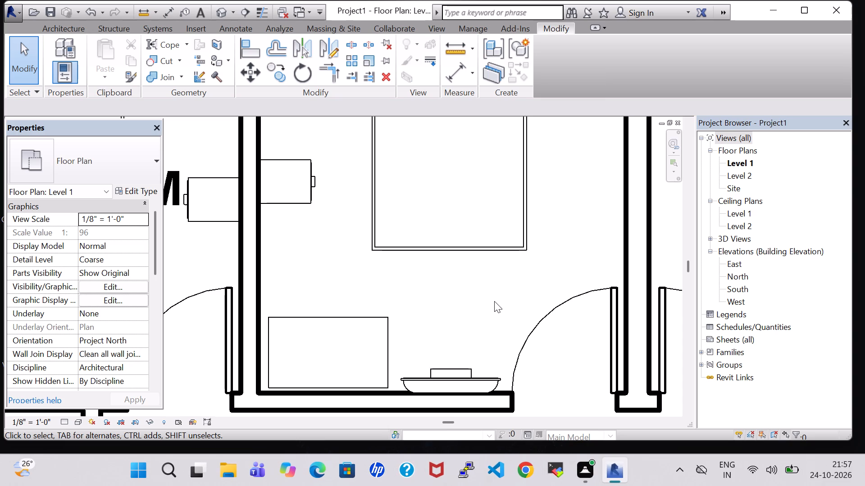
# Nudge the middle room's double bed about 2" west, away from the end table with the plant.
pyautogui.scroll(-3, 528, 295)
pyautogui.moveTo(561, 222); pyautogui.dragTo(558, 296, button='middle')
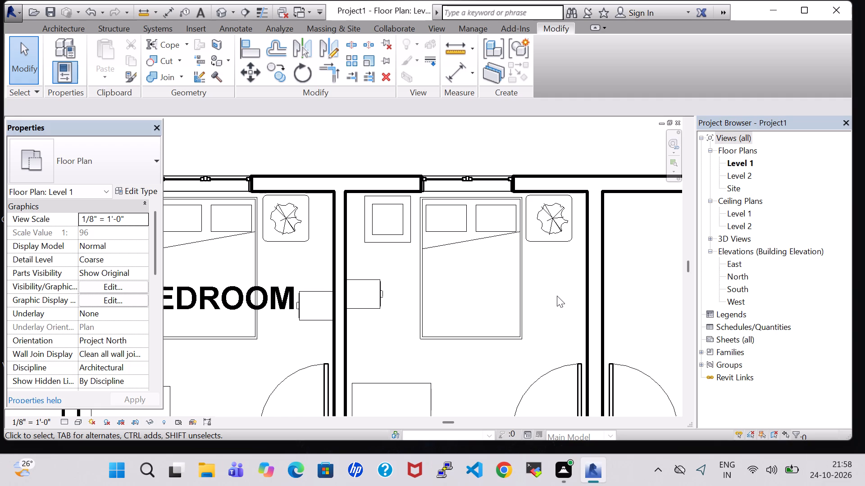
pyautogui.click(557, 296)
pyautogui.scroll(-1, 557, 297)
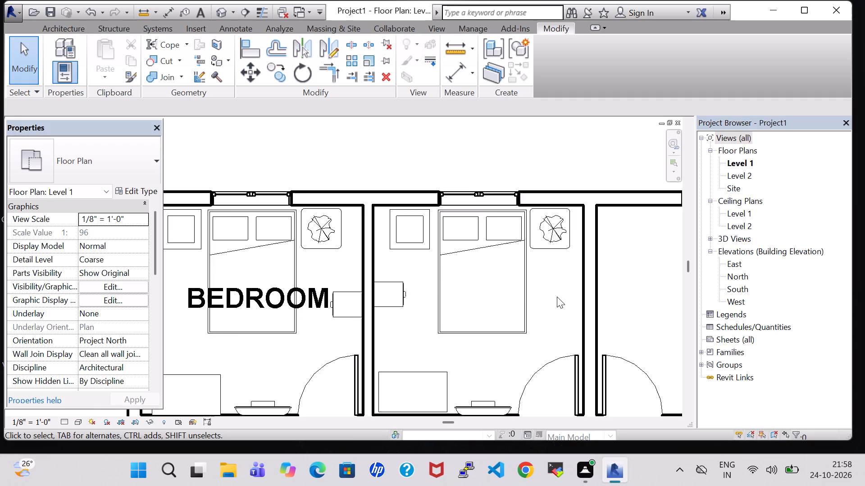
pyautogui.scroll(-2, 557, 297)
pyautogui.moveTo(557, 297); pyautogui.dragTo(522, 257, button='middle')
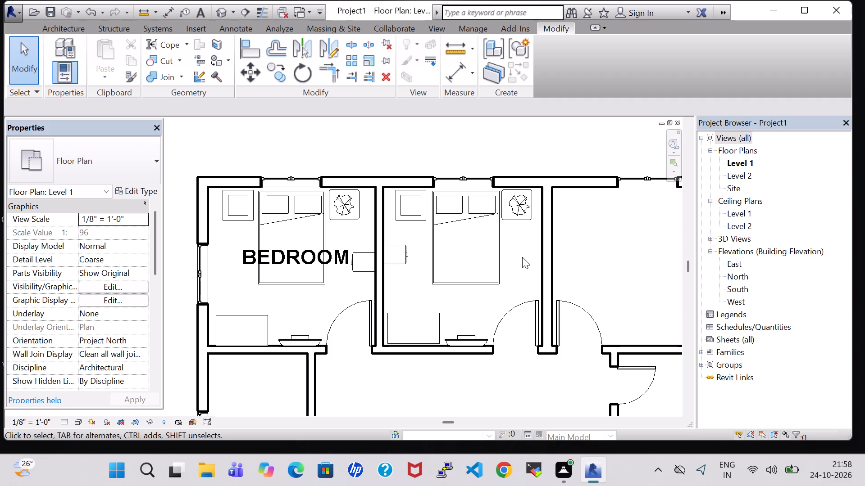
pyautogui.click(499, 246)
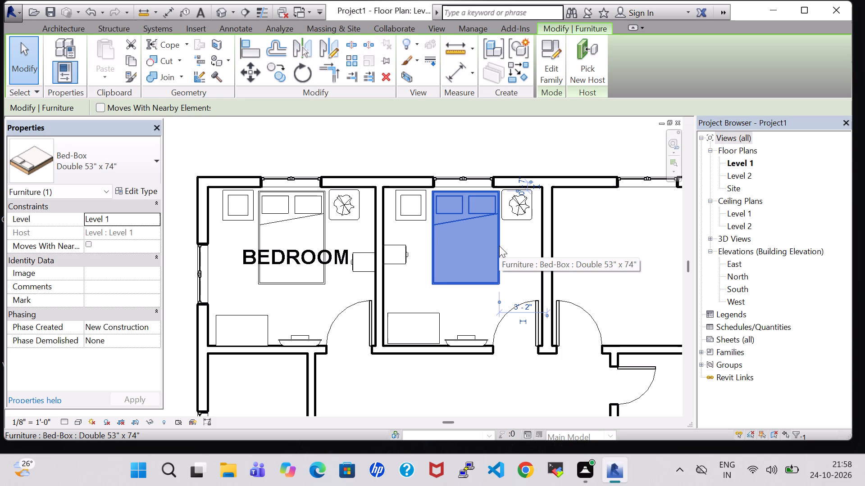
pyautogui.press('Left')
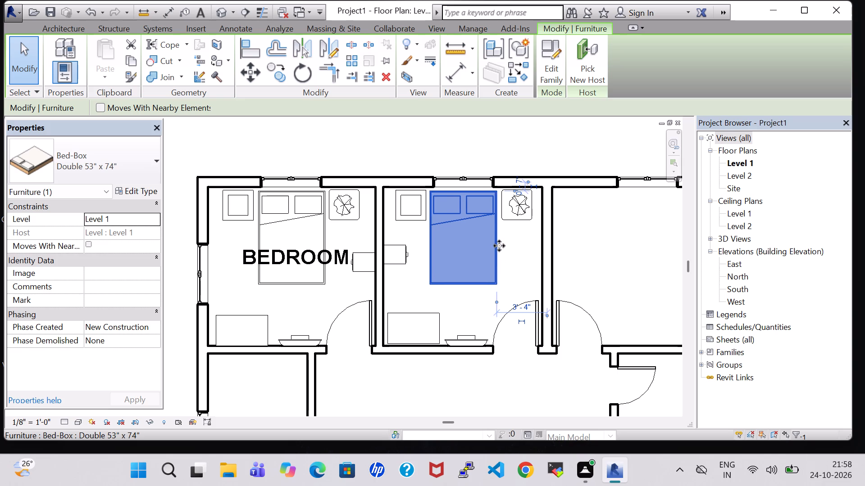
pyautogui.click(639, 250)
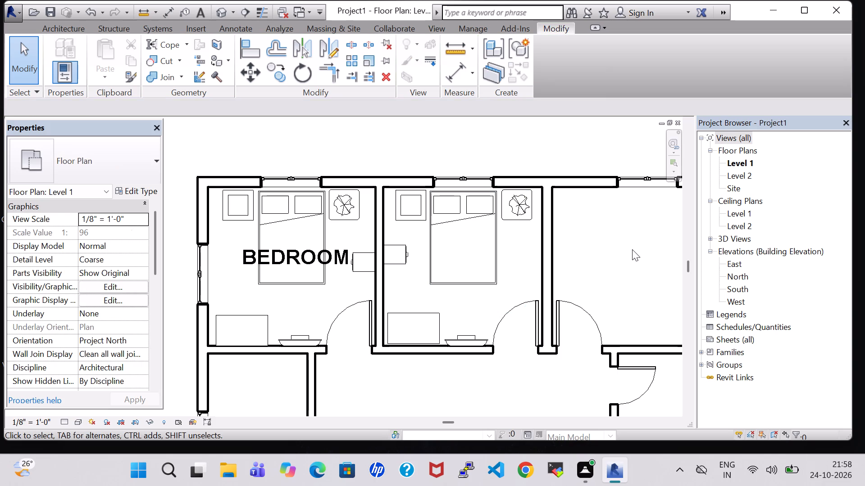
# Place a matching Bed-Box Double 53" x 74" under the east room's north window and nudge it slightly north toward the wall.
pyautogui.scroll(-2, 632, 249)
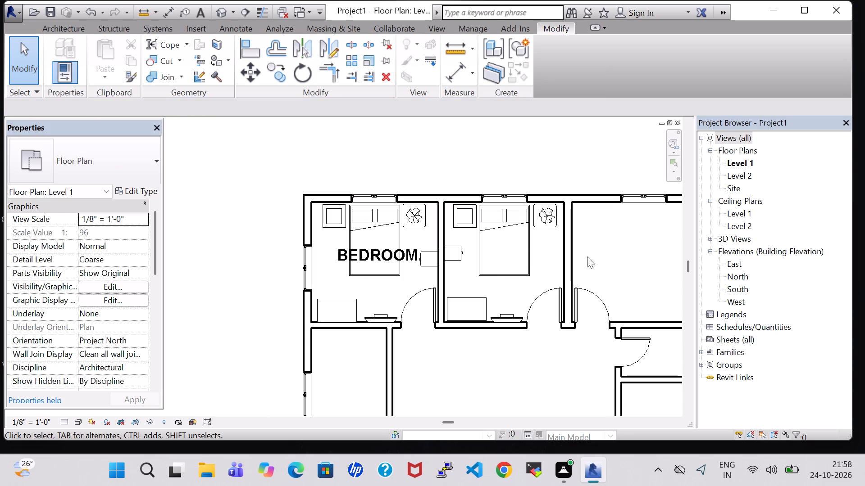
pyautogui.moveTo(587, 256); pyautogui.dragTo(497, 263, button='middle')
pyautogui.click(413, 274)
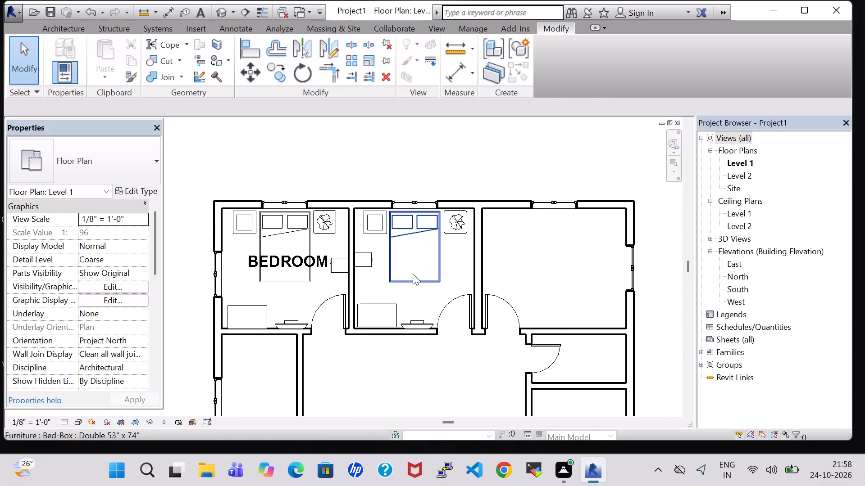
pyautogui.rightClick(413, 274)
pyautogui.click(475, 243)
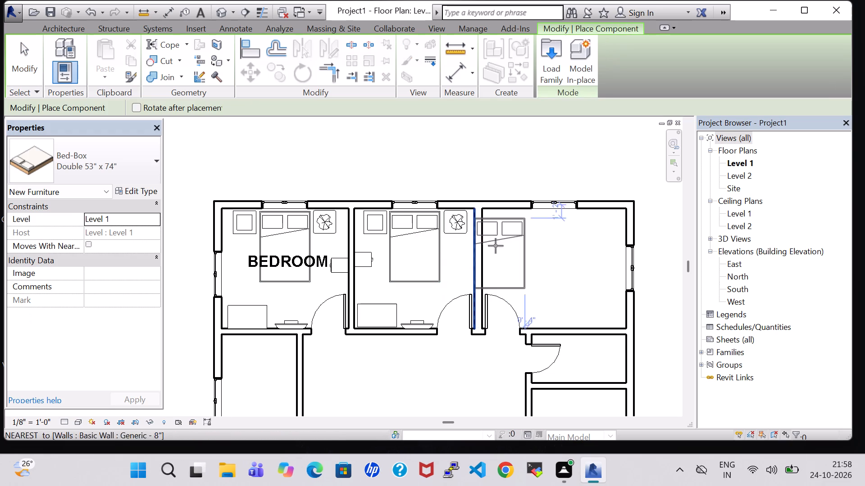
pyautogui.scroll(8, 541, 247)
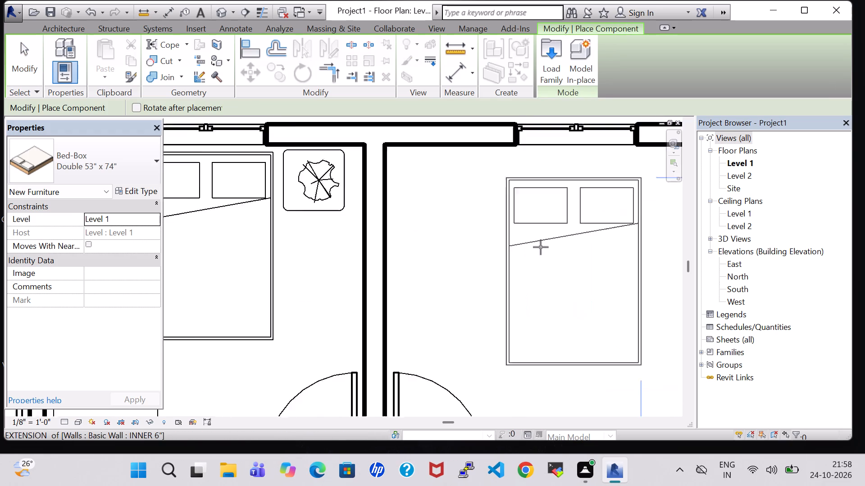
pyautogui.scroll(1, 541, 247)
pyautogui.moveTo(541, 247); pyautogui.dragTo(533, 303, button='middle')
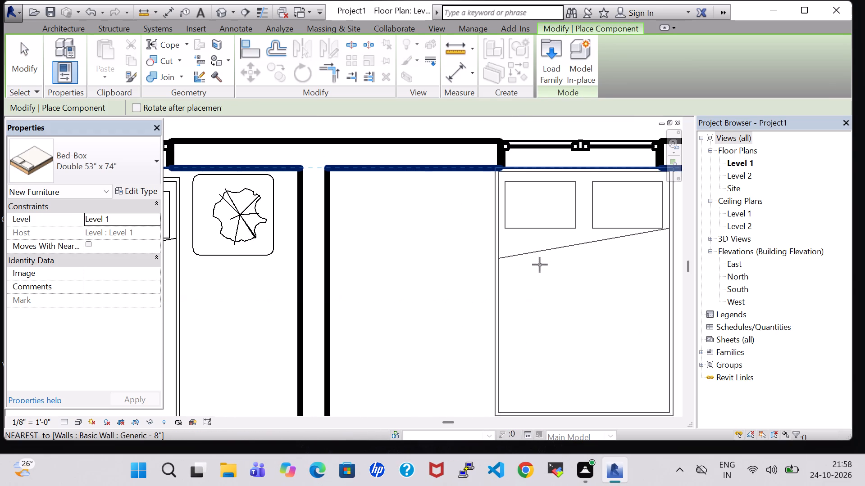
pyautogui.click(540, 268)
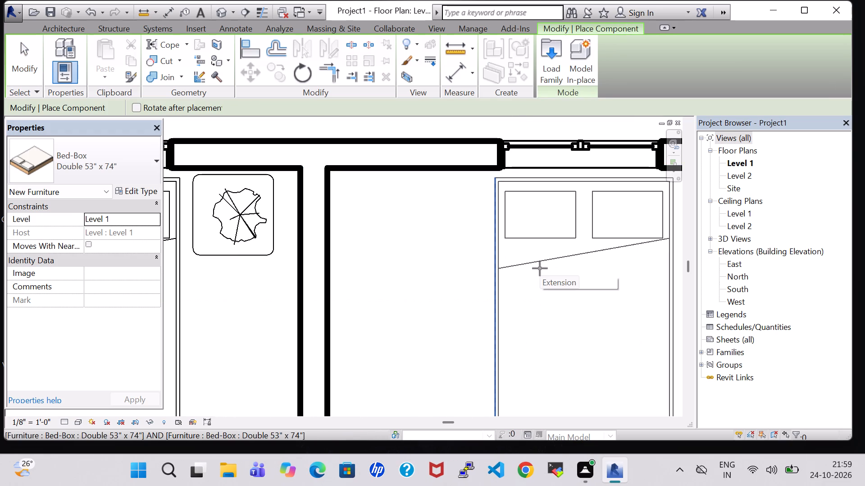
pyautogui.press('Escape')
pyautogui.press('Escape')
pyautogui.click(573, 247)
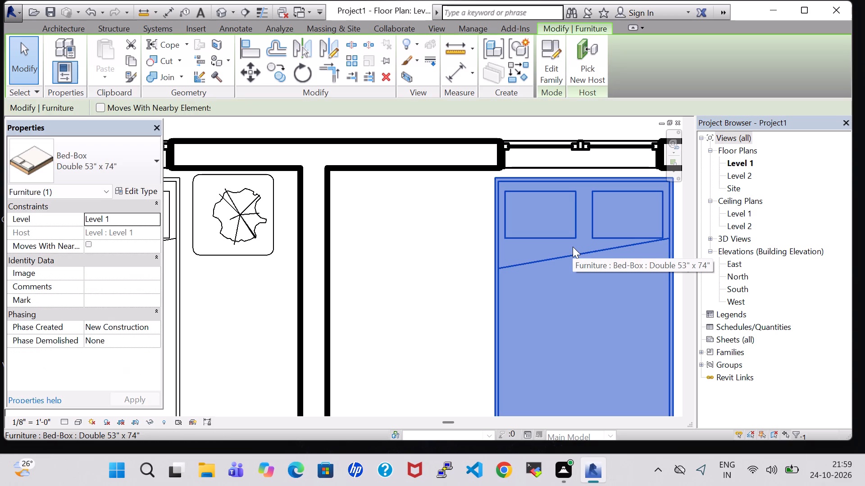
pyautogui.press('Up')
pyautogui.click(435, 261)
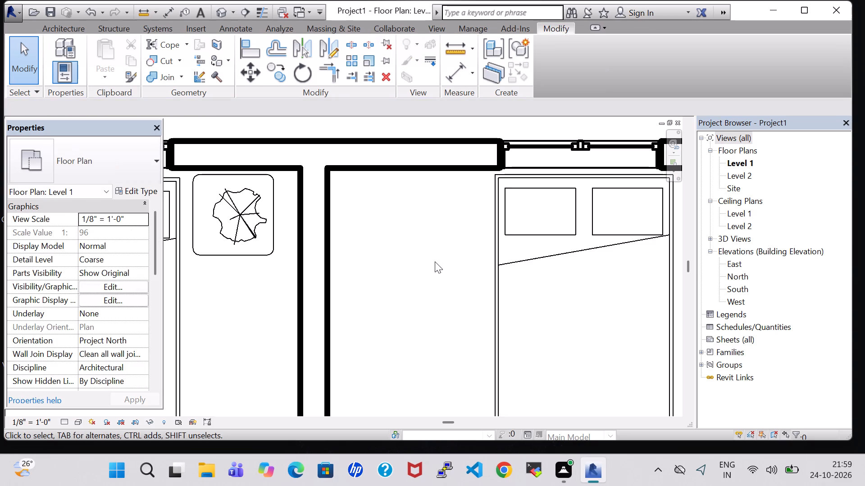
# Place a matching Table-End 24" x 24" beside the head of the east room's bed, on its east side.
pyautogui.scroll(-5, 435, 261)
pyautogui.moveTo(435, 261); pyautogui.dragTo(476, 237, button='middle')
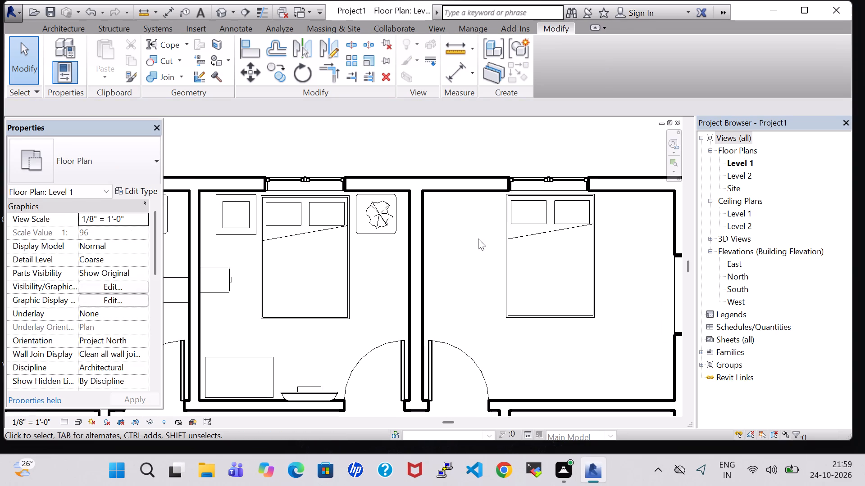
pyautogui.click(392, 234)
pyautogui.rightClick(393, 233)
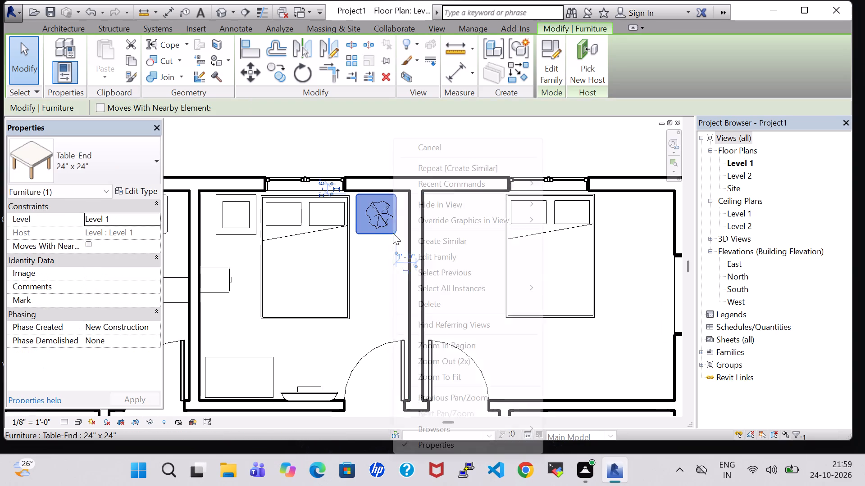
pyautogui.click(434, 238)
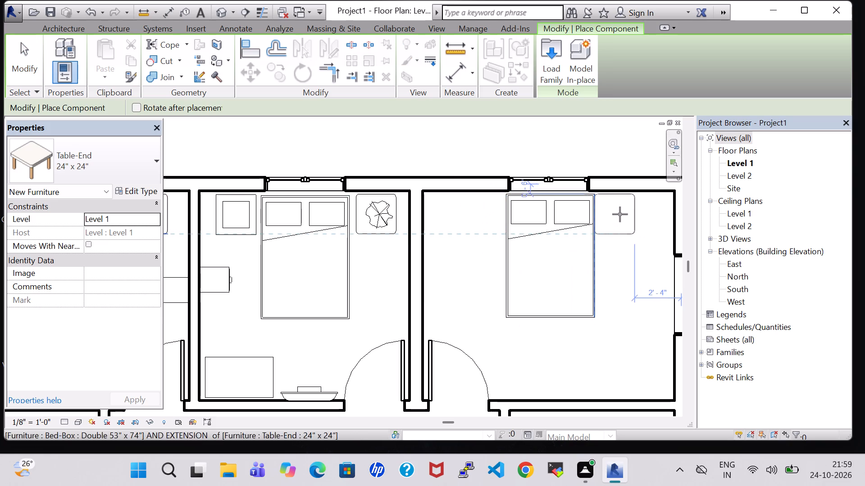
pyautogui.scroll(5, 623, 216)
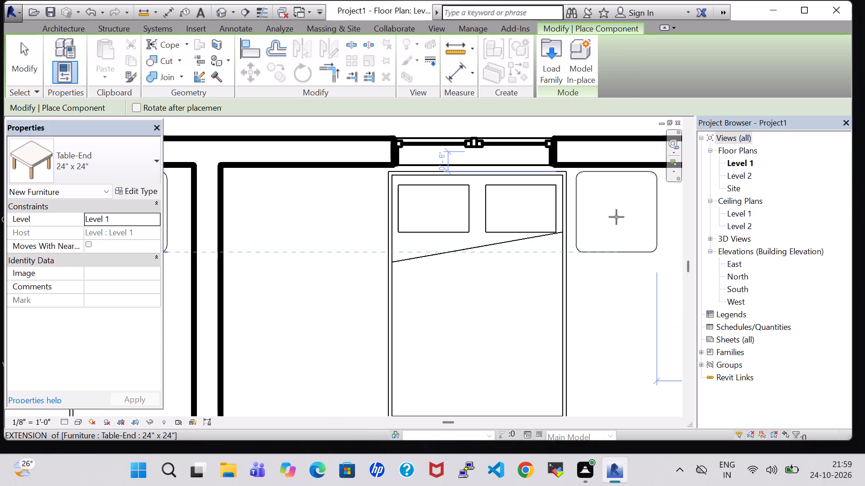
pyautogui.click(616, 217)
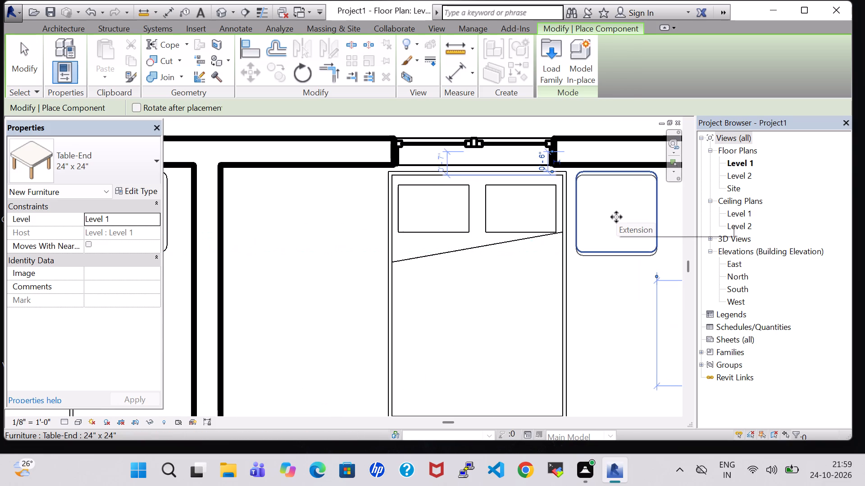
pyautogui.press('Escape')
pyautogui.press('Escape')
pyautogui.scroll(-5, 616, 222)
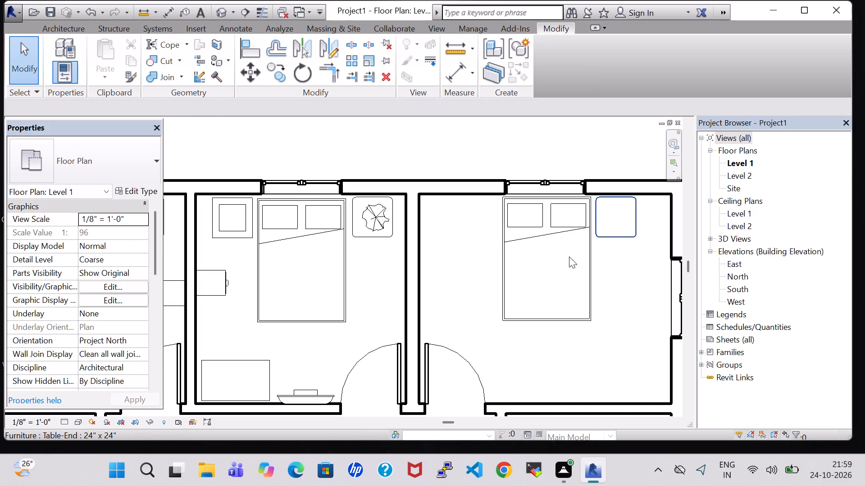
# Place a matching Table-Coffee 24" x 24" x 24" beside the head of the east room's bed, on its west side.
pyautogui.click(219, 222)
pyautogui.rightClick(219, 222)
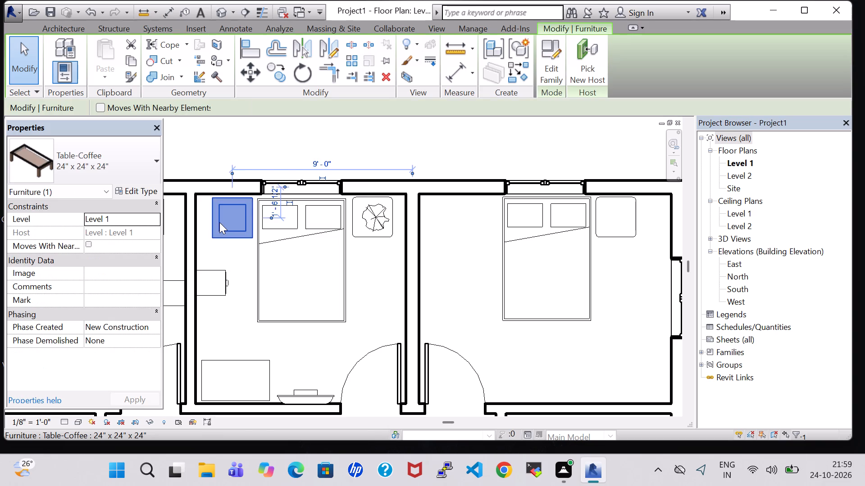
pyautogui.click(314, 238)
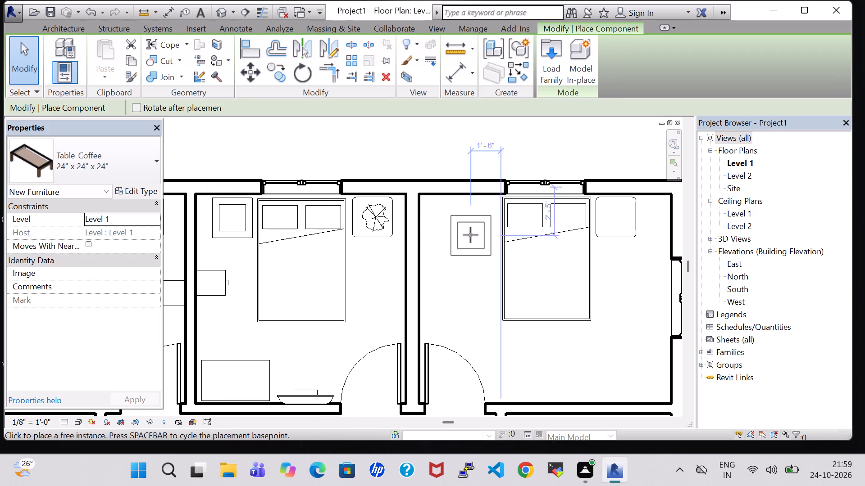
pyautogui.scroll(2, 474, 223)
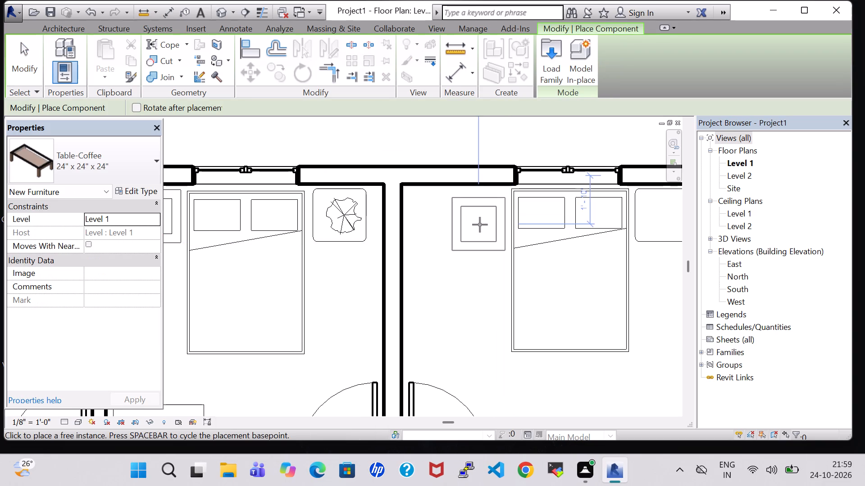
pyautogui.click(478, 220)
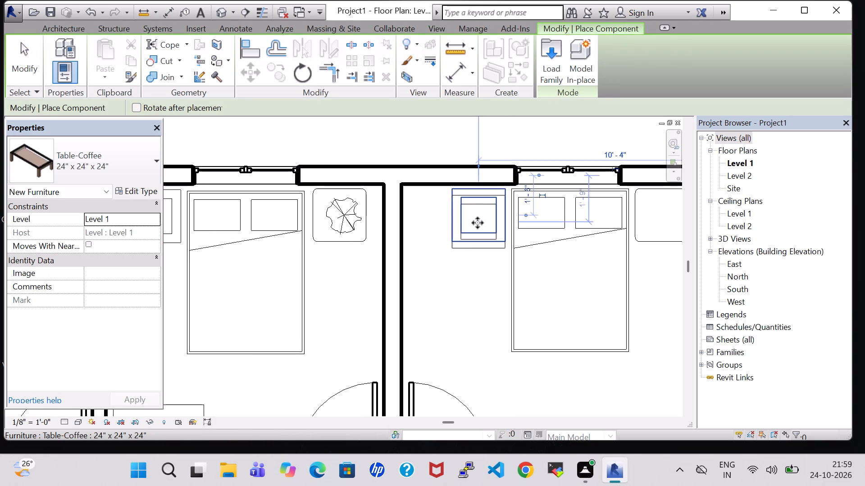
pyautogui.press('Escape')
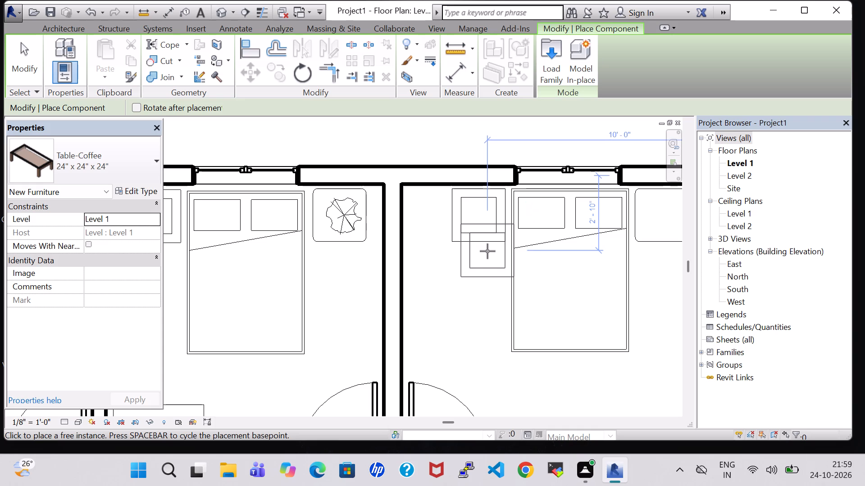
pyautogui.press('Escape')
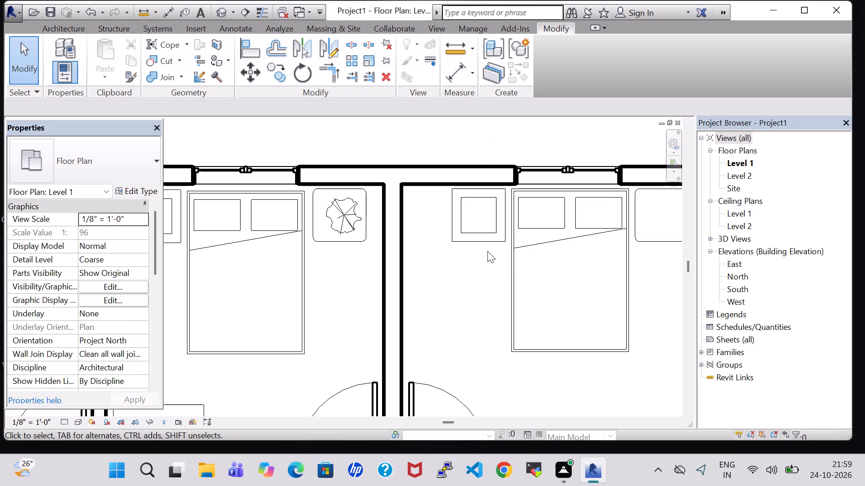
# Place a matching RPC Plant - Tropical Agave - 1.5' at the south edge of the east room's end table.
pyautogui.click(329, 220)
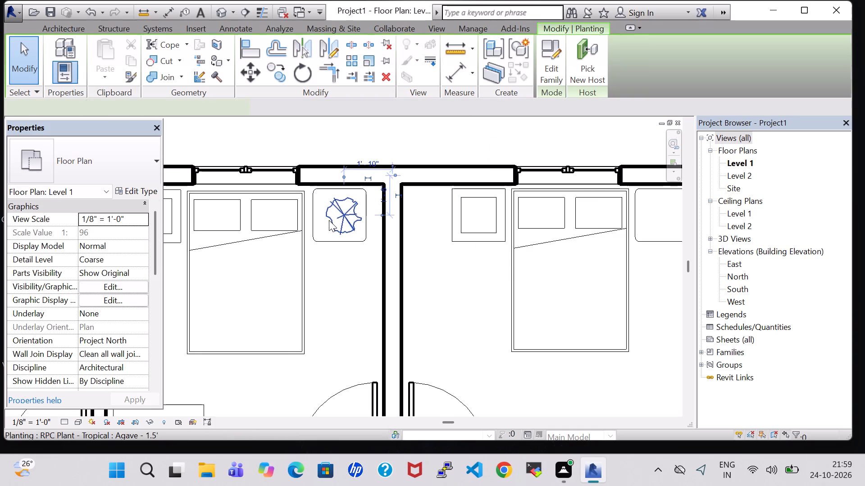
pyautogui.scroll(1, 329, 220)
pyautogui.rightClick(329, 220)
pyautogui.click(396, 235)
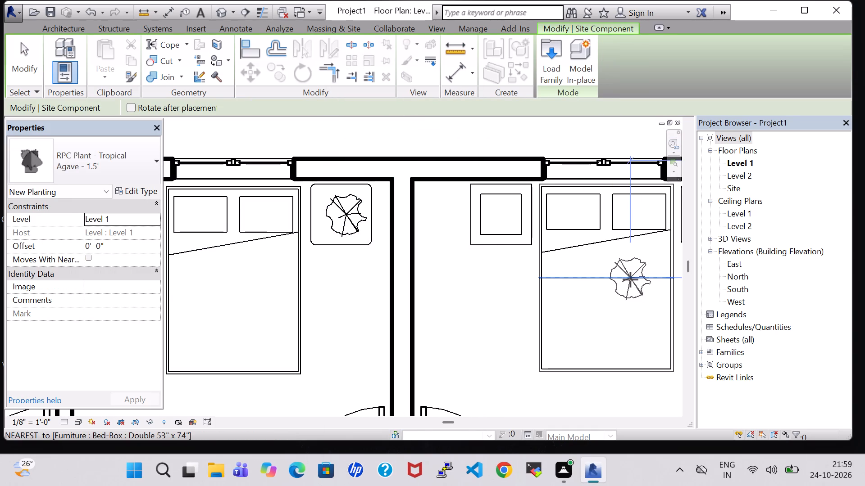
pyautogui.moveTo(630, 279); pyautogui.dragTo(460, 279, button='middle')
pyautogui.click(539, 244)
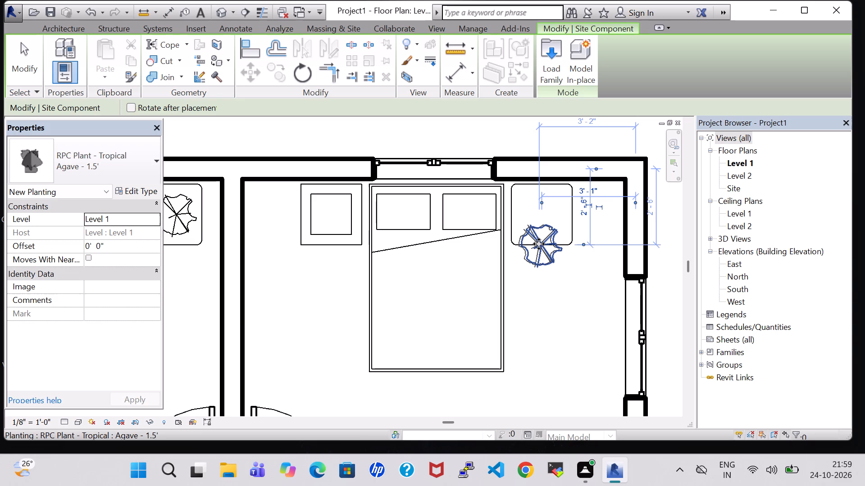
pyautogui.press('Escape')
pyautogui.press('Escape')
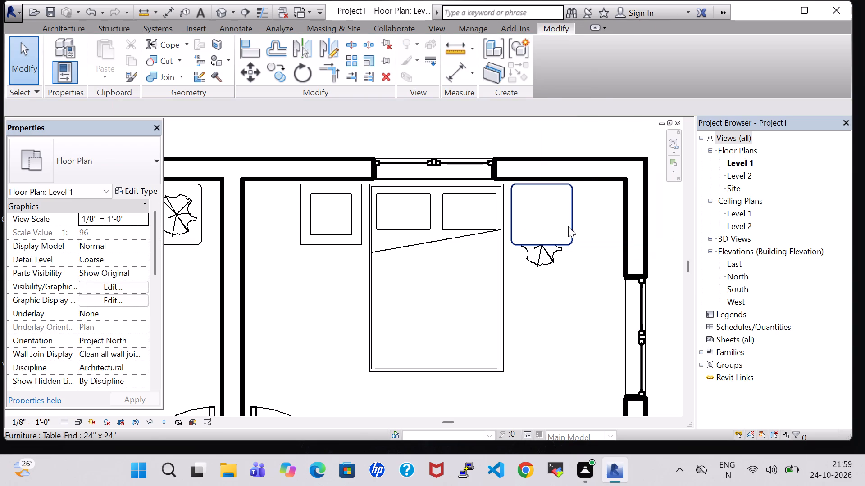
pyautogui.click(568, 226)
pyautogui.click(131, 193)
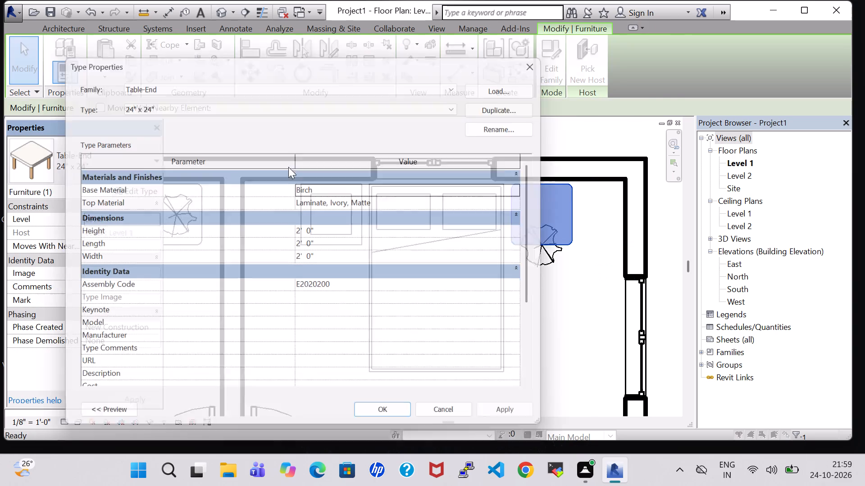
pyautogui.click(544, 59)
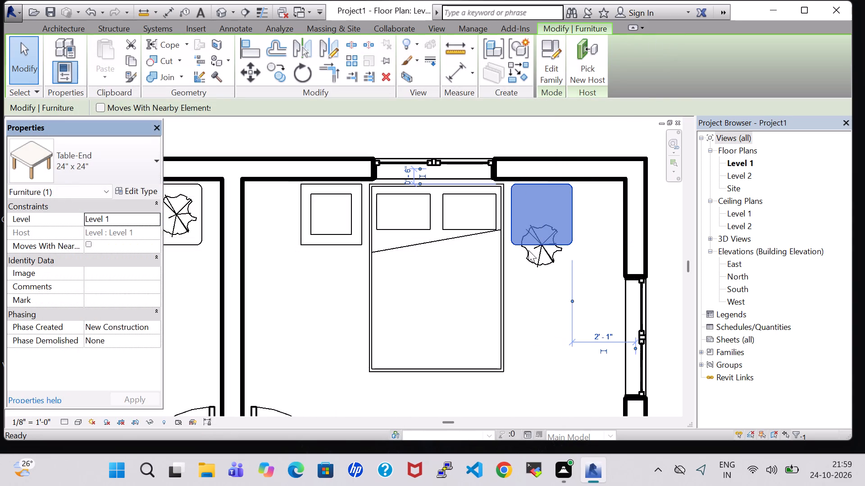
# Set the offset of the east room's agave plant to 2'-0".
pyautogui.click(536, 276)
pyautogui.click(539, 252)
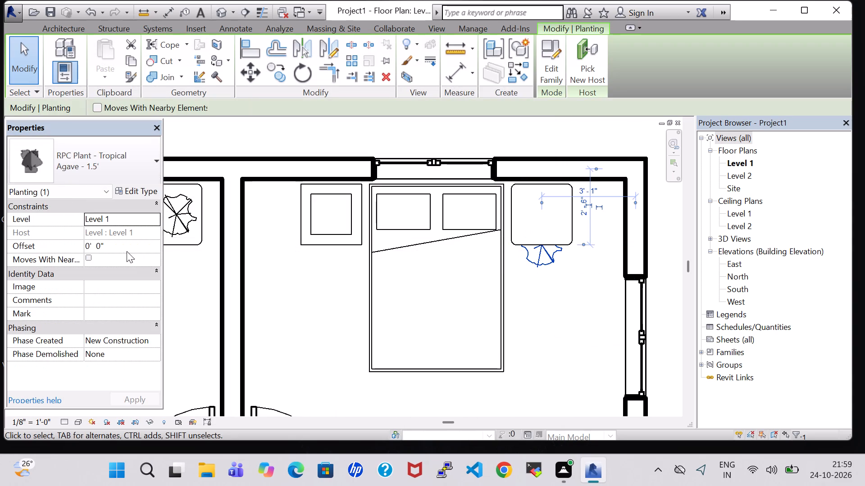
pyautogui.doubleClick(89, 250)
pyautogui.press('BackSpace')
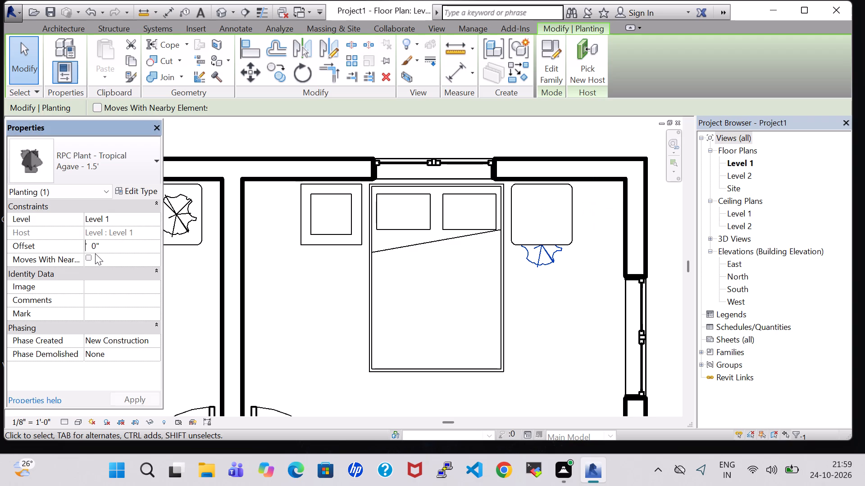
pyautogui.press('2')
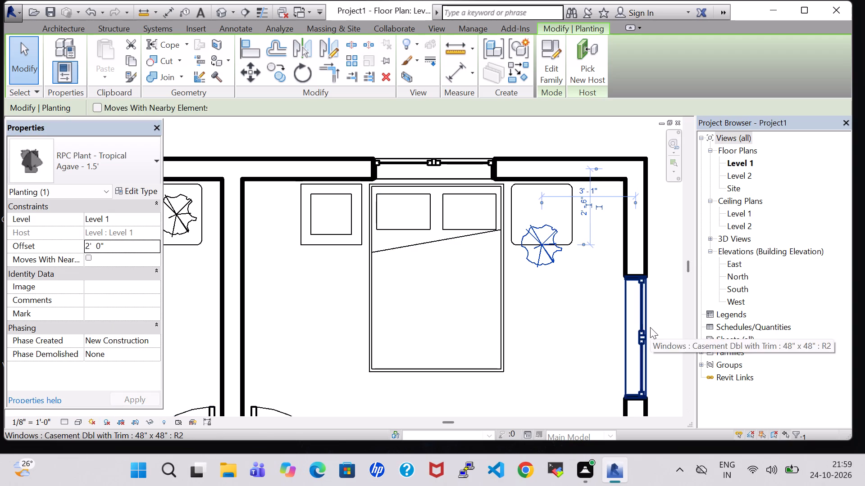
# Nudge the east room's plant about 1'-0" north and 1" east to centre it on the end table.
pyautogui.press('Up')
pyautogui.press('Up')
pyautogui.press('Up')
pyautogui.press('Up')
pyautogui.press('Up')
pyautogui.press('Up')
pyautogui.press('Up')
pyautogui.press('Up')
pyautogui.press('Up')
pyautogui.press('Up')
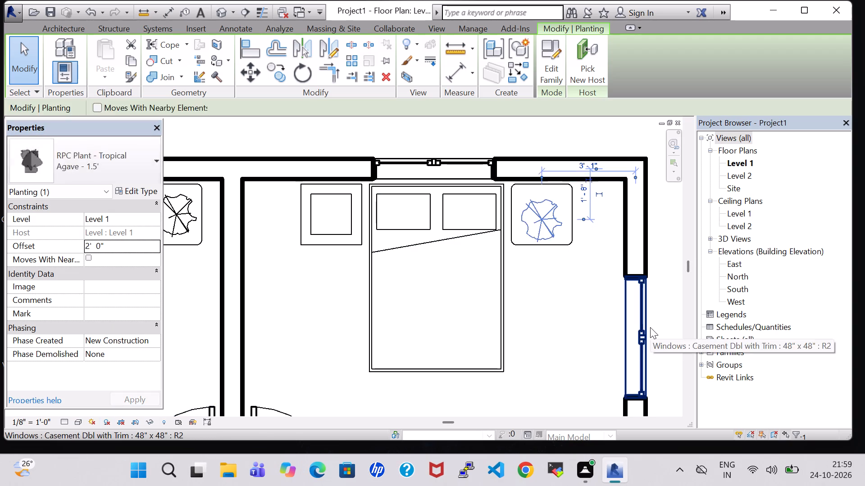
pyautogui.press('Up')
pyautogui.press('Down')
pyautogui.press('Up')
pyautogui.press('Down')
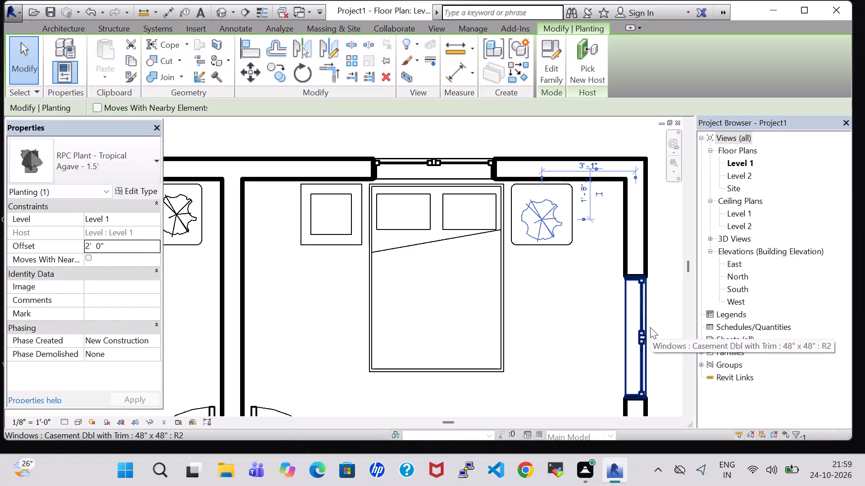
pyautogui.press('Up')
pyautogui.press('Up')
pyautogui.press('Right')
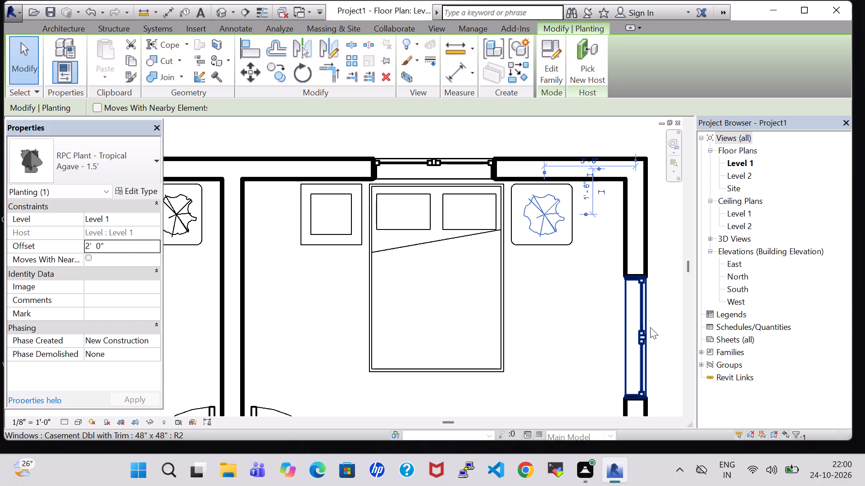
pyautogui.click(571, 289)
# Place a matching Cabinet-File 2 Drawer 15" x 18", rotated to face east, against the east room's west wall.
pyautogui.scroll(-2, 571, 289)
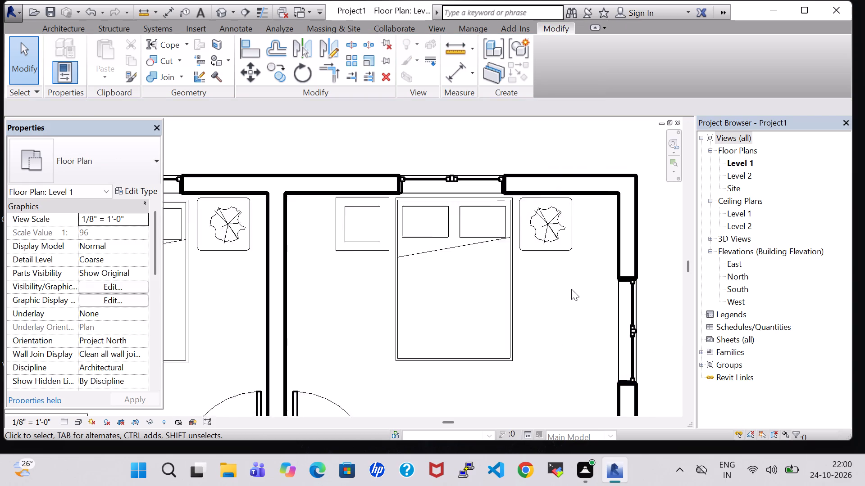
pyautogui.scroll(-1, 571, 289)
pyautogui.middleClick(571, 289)
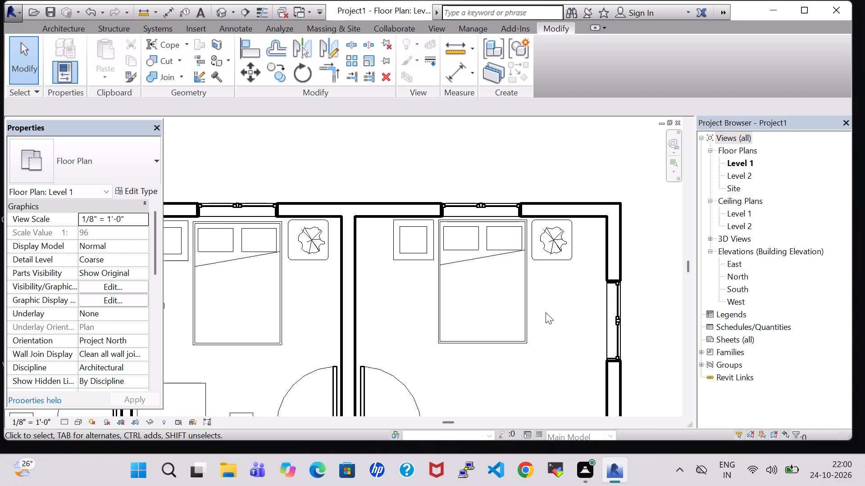
pyautogui.scroll(-2, 546, 312)
pyautogui.moveTo(545, 313); pyautogui.dragTo(558, 305, button='middle')
pyautogui.middleClick(558, 305)
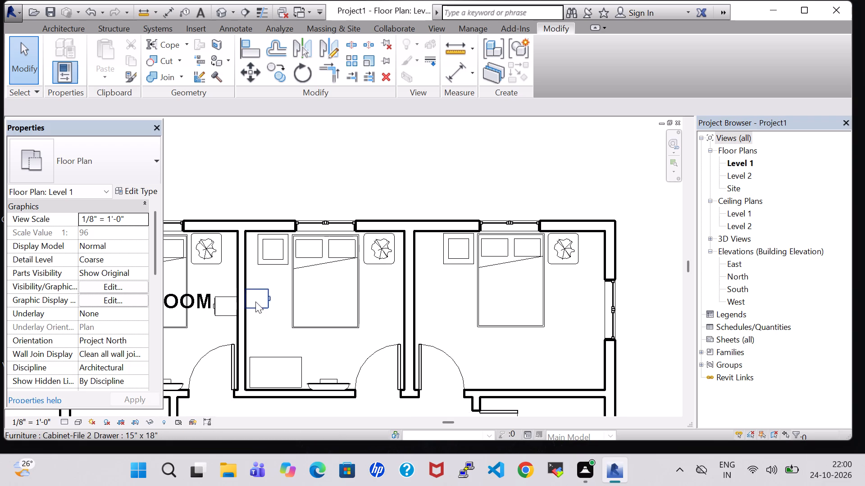
pyautogui.click(256, 295)
pyautogui.rightClick(256, 295)
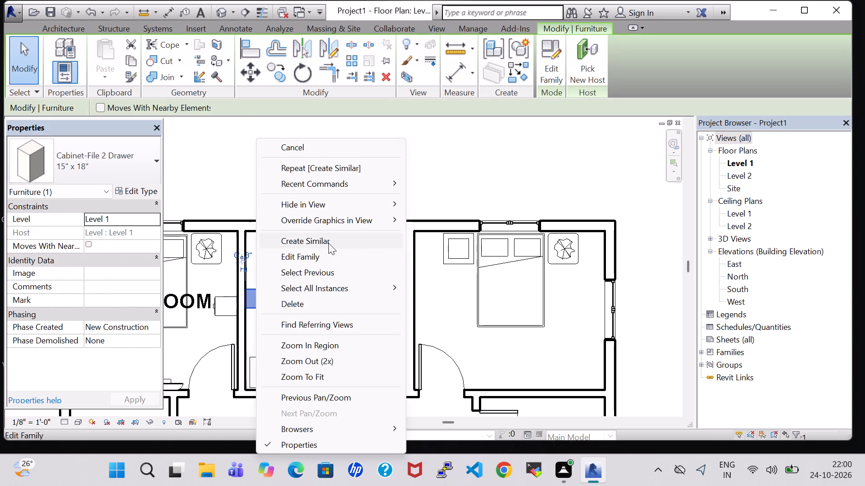
pyautogui.click(328, 243)
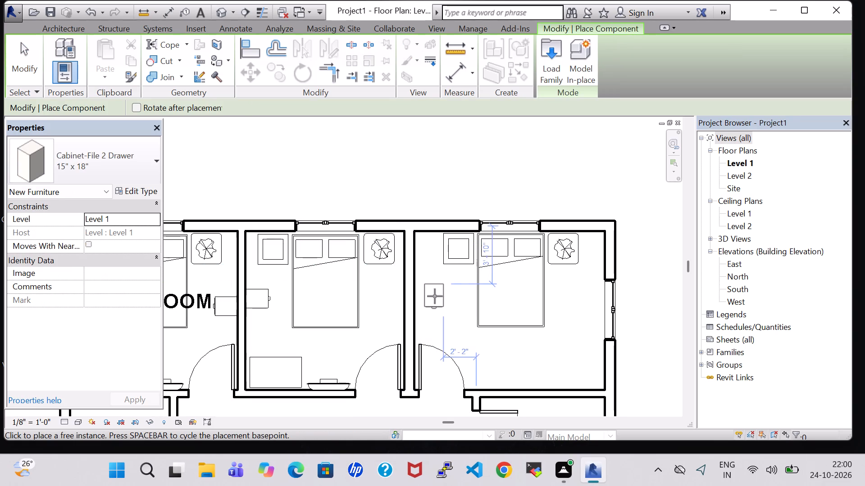
pyautogui.press('space')
pyautogui.click(429, 296)
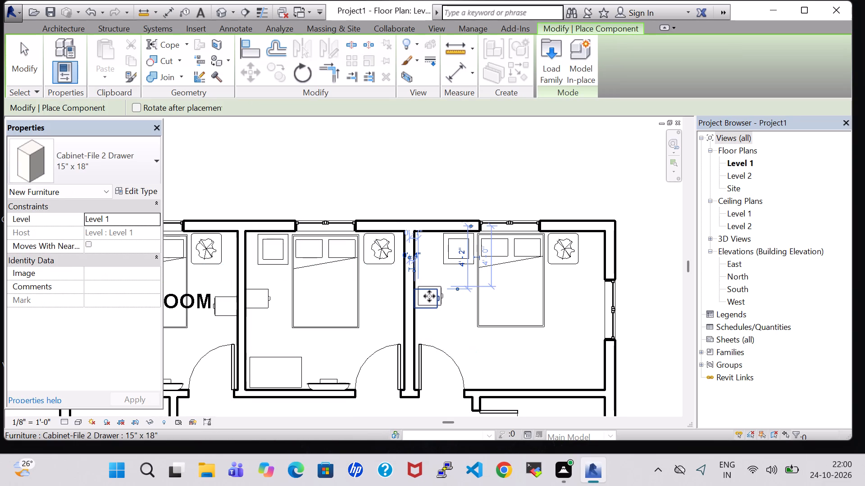
pyautogui.press('Escape')
pyautogui.press('Escape')
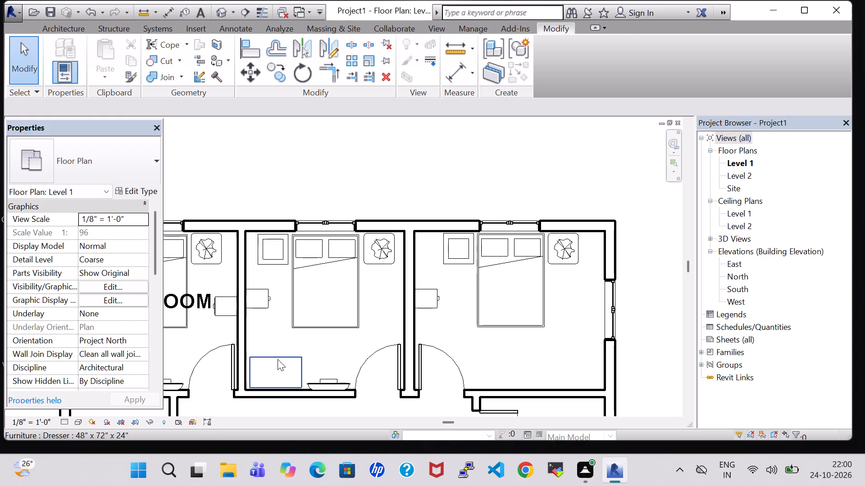
# Place a matching Dresser 48" x 72" x 24" in the southeast corner of the east room, against the south wall.
pyautogui.click(279, 358)
pyautogui.rightClick(279, 358)
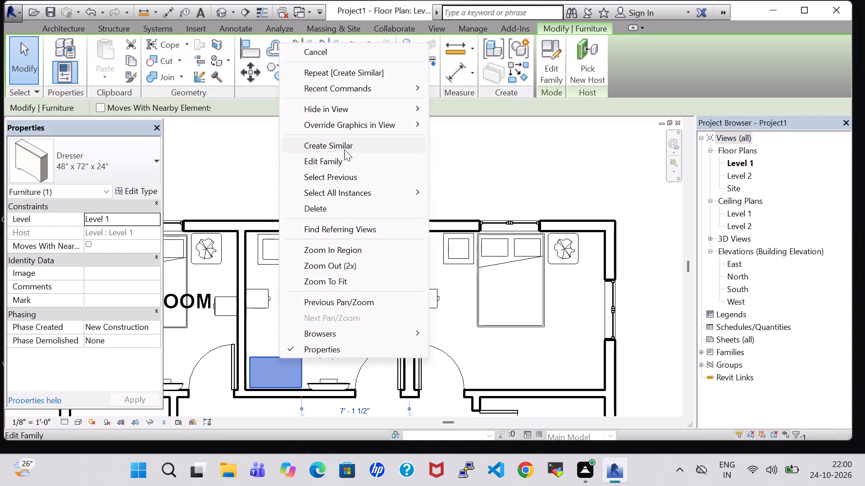
pyautogui.click(344, 149)
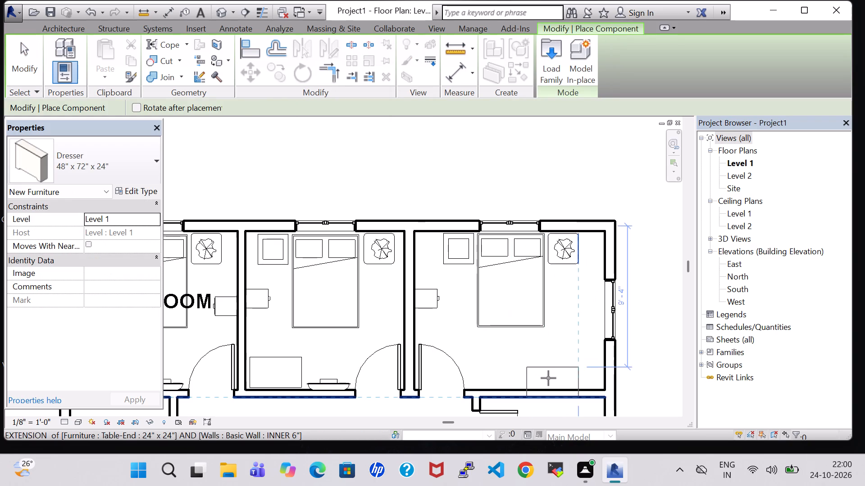
pyautogui.scroll(3, 563, 375)
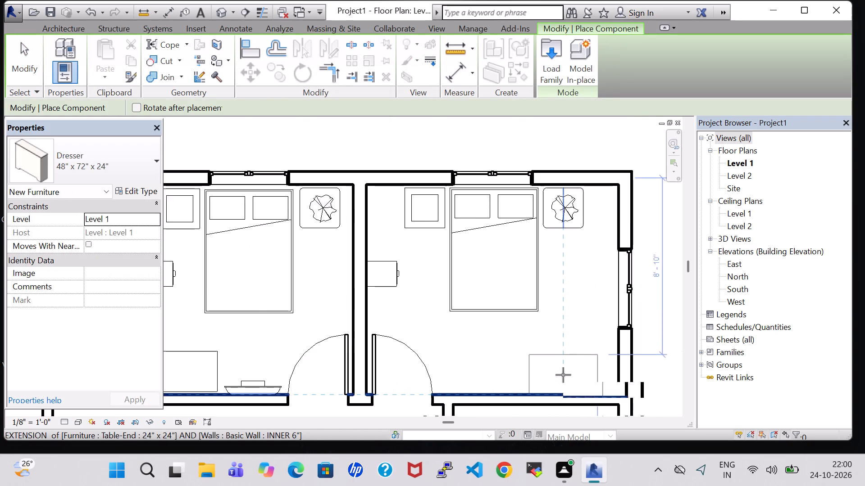
pyautogui.scroll(1, 563, 375)
pyautogui.click(578, 376)
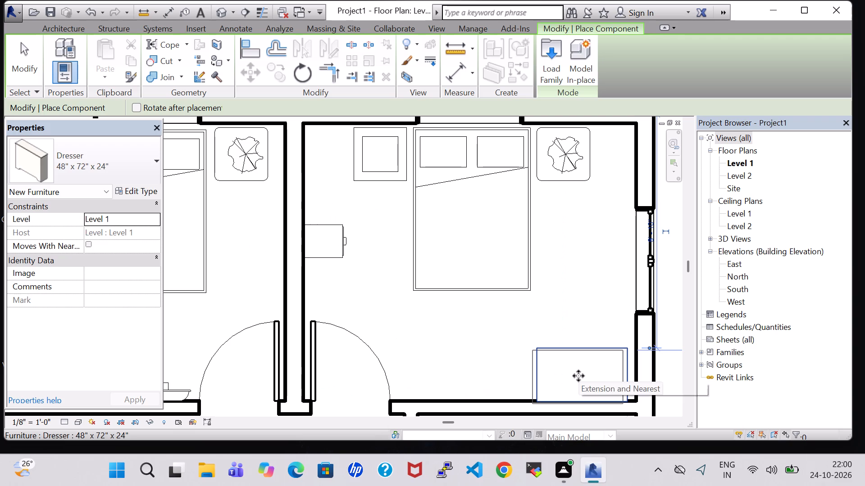
pyautogui.press('Escape')
pyautogui.press('Escape')
# Place a matching 32" TV - Flat Screen, rotated to face north, on the east room's south wall between the door and the dresser.
pyautogui.scroll(-3, 362, 282)
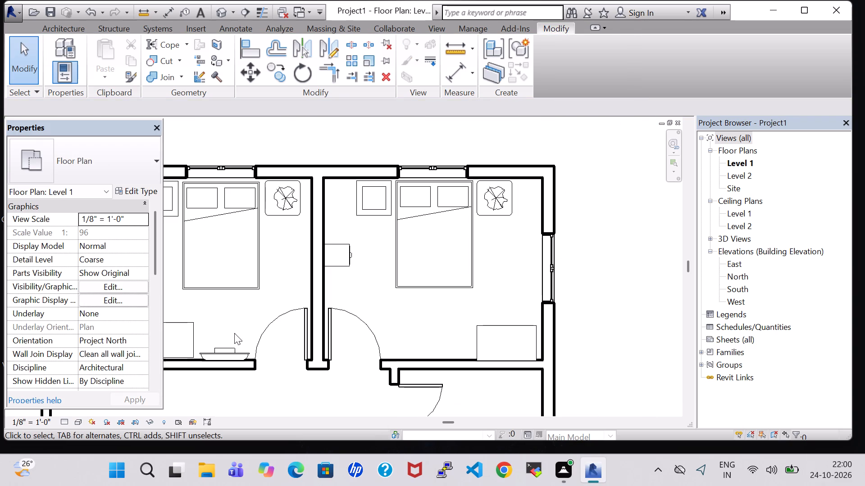
pyautogui.click(235, 351)
pyautogui.rightClick(235, 351)
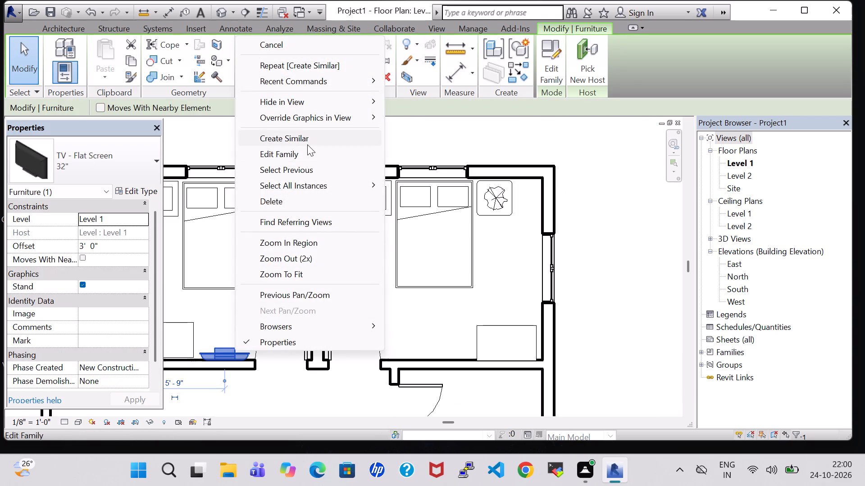
pyautogui.click(307, 144)
pyautogui.press('space')
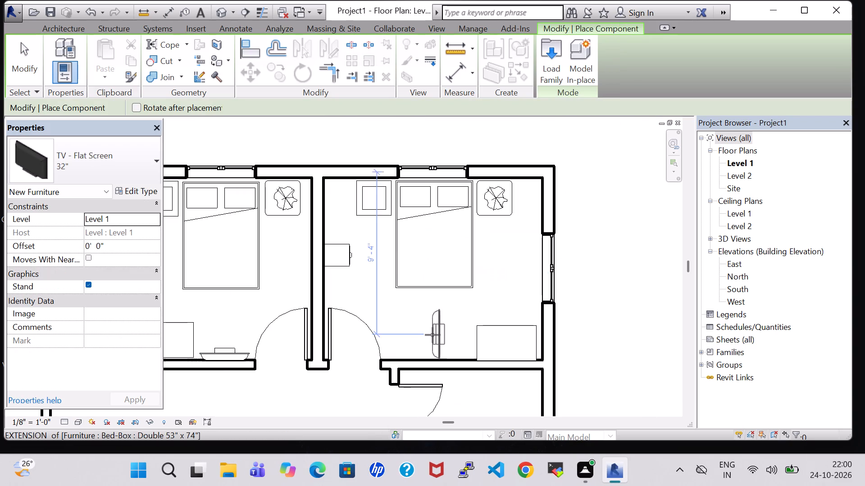
pyautogui.press('space')
pyautogui.click(427, 357)
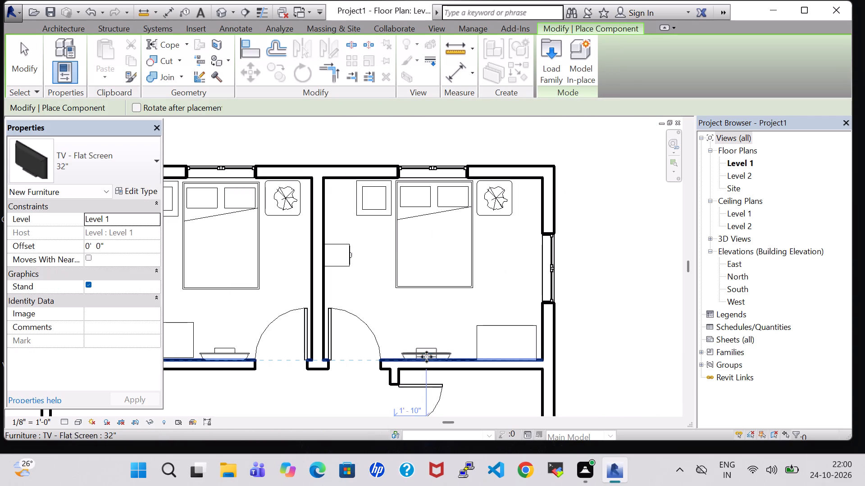
pyautogui.press('Escape')
pyautogui.press('Escape')
# Set the offset of the new TV on the east room's south wall to 3' 0".
pyautogui.click(428, 350)
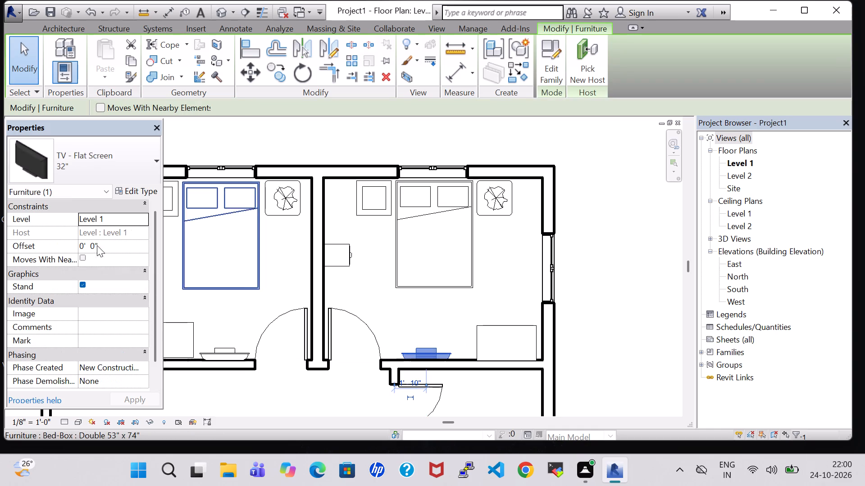
pyautogui.doubleClick(83, 248)
pyautogui.press('BackSpace')
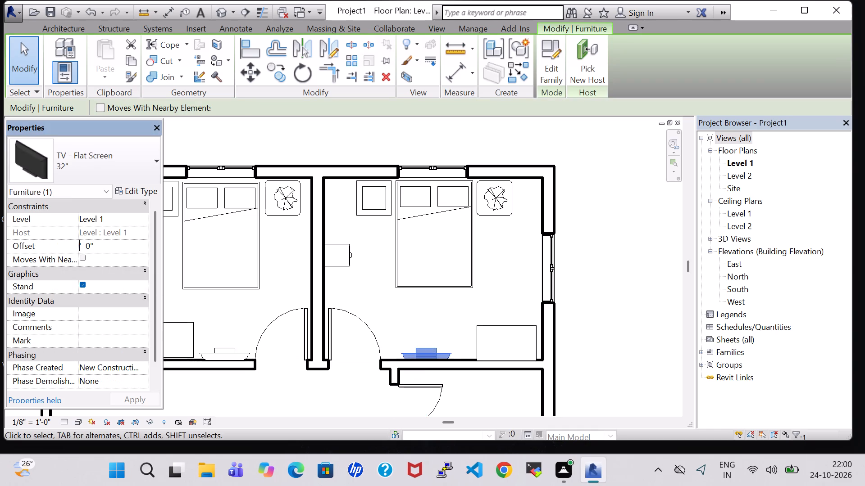
pyautogui.press('3')
pyautogui.click(127, 393)
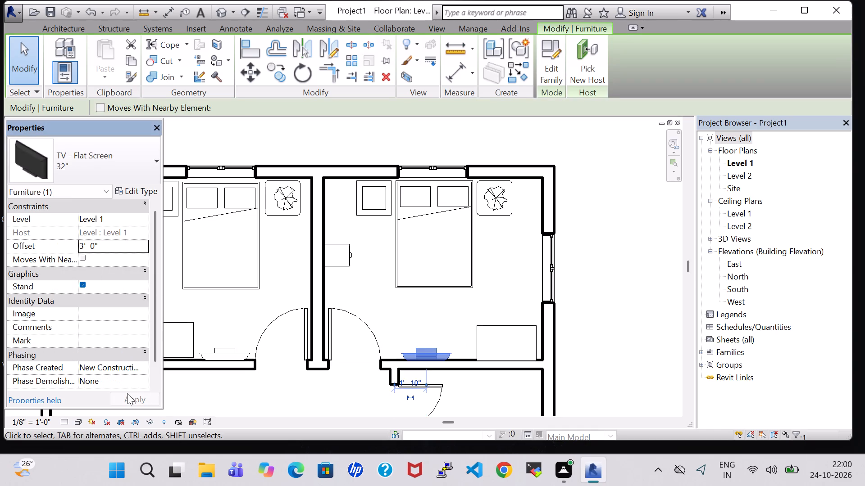
pyautogui.click(587, 324)
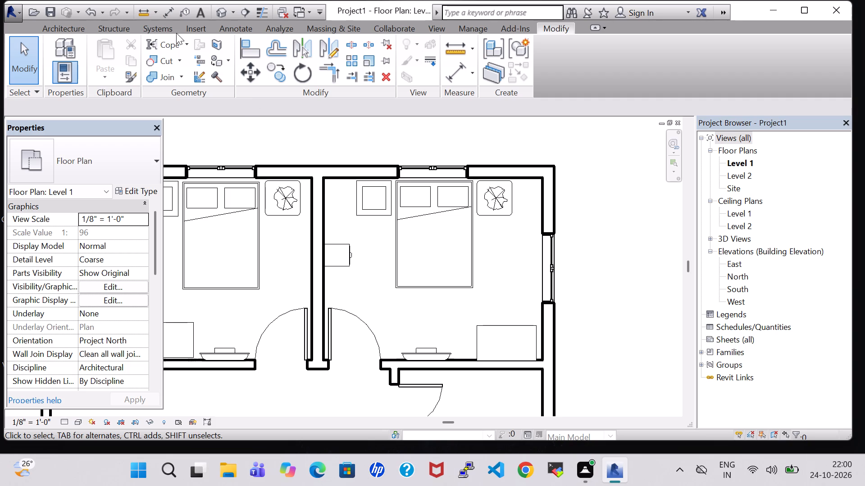
# In the default 3D view, rotate the middle bedroom's dresser 180° so its drawers face north into the room.
pyautogui.click(223, 15)
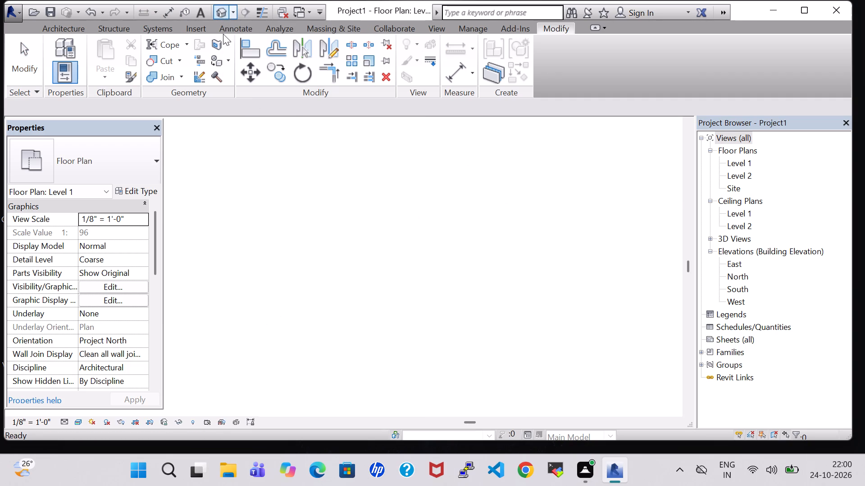
pyautogui.scroll(-4, 402, 185)
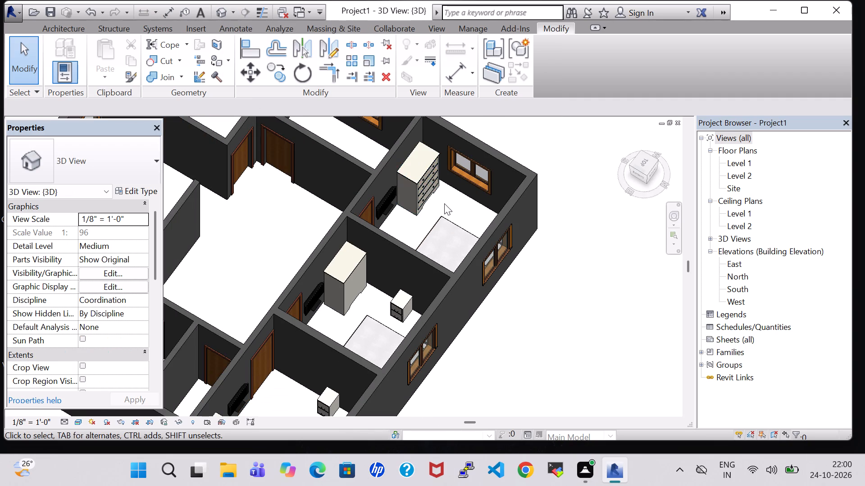
pyautogui.keyDown('shift'); pyautogui.moveTo(444, 203); pyautogui.dragTo(390, 188, button='middle'); pyautogui.keyUp('shift')
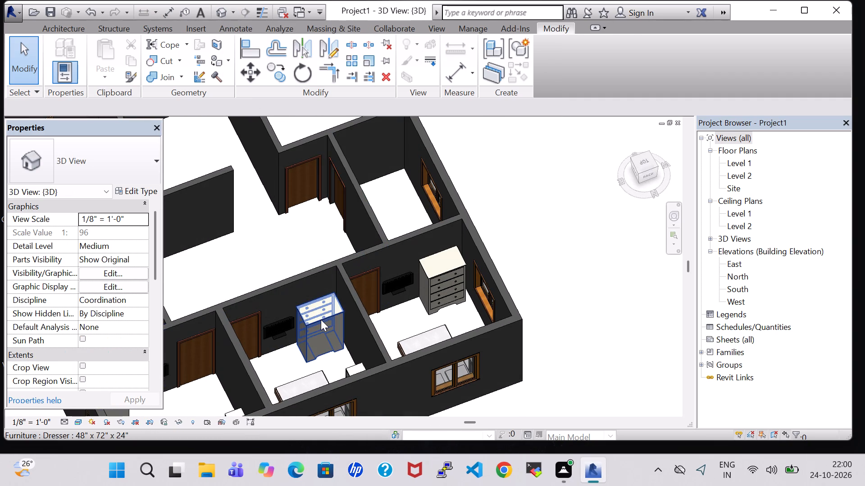
pyautogui.click(321, 319)
pyautogui.press('space')
pyautogui.press('space')
pyautogui.click(414, 318)
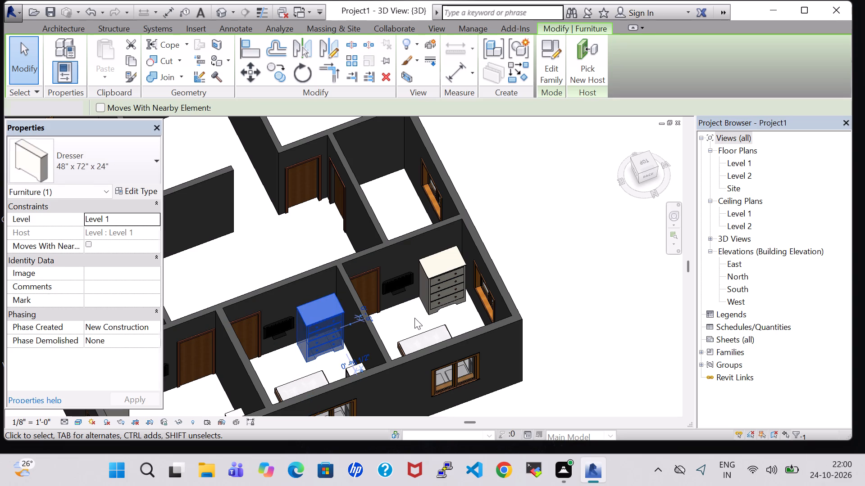
# Examine the furniture layout of the three bedrooms in 3D, from above and from the north side.
pyautogui.keyDown('shift'); pyautogui.moveTo(393, 315); pyautogui.dragTo(405, 371, button='middle'); pyautogui.keyUp('shift')
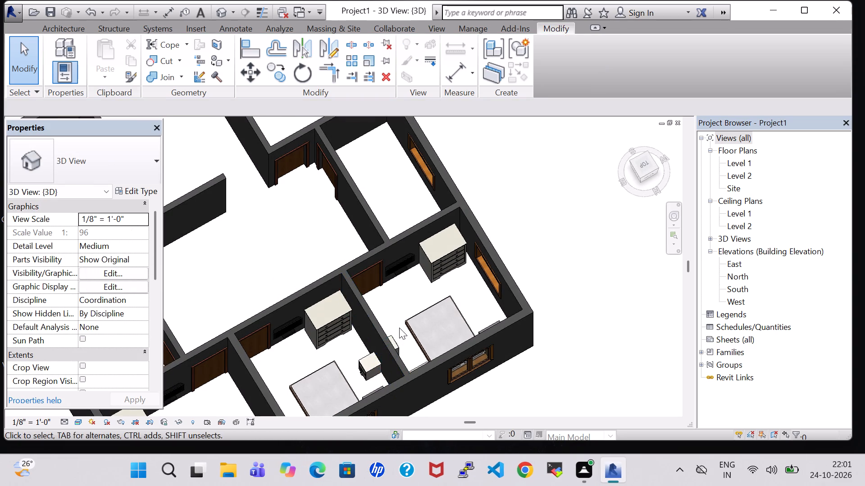
pyautogui.moveTo(399, 326); pyautogui.dragTo(383, 246, button='middle')
pyautogui.moveTo(383, 246); pyautogui.dragTo(386, 274, button='middle')
pyautogui.keyDown('shift'); pyautogui.moveTo(393, 260); pyautogui.dragTo(355, 274, button='middle'); pyautogui.keyUp('shift')
pyautogui.scroll(1, 355, 274)
pyautogui.moveTo(355, 274); pyautogui.dragTo(378, 248, button='middle')
pyautogui.keyDown('shift'); pyautogui.moveTo(374, 245); pyautogui.dragTo(377, 274, button='middle'); pyautogui.keyUp('shift')
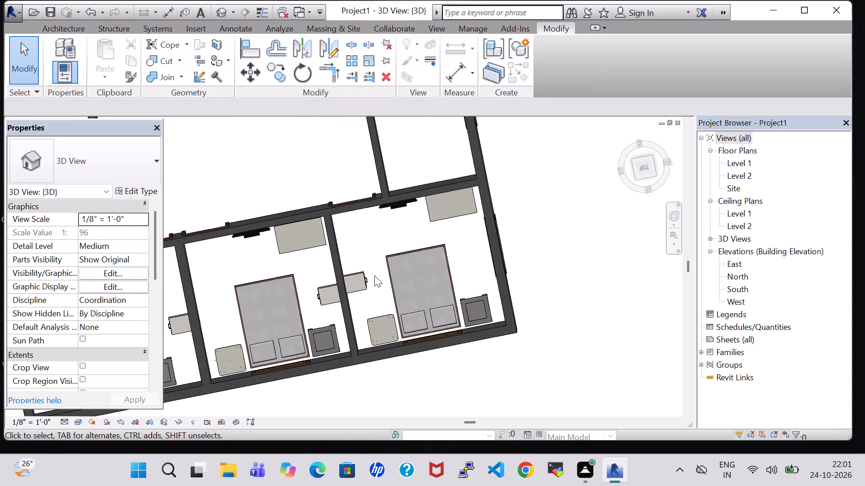
pyautogui.keyDown('shift'); pyautogui.moveTo(373, 275); pyautogui.dragTo(372, 270, button='middle'); pyautogui.keyUp('shift')
pyautogui.scroll(2, 372, 270)
pyautogui.moveTo(372, 270); pyautogui.dragTo(408, 262, button='middle')
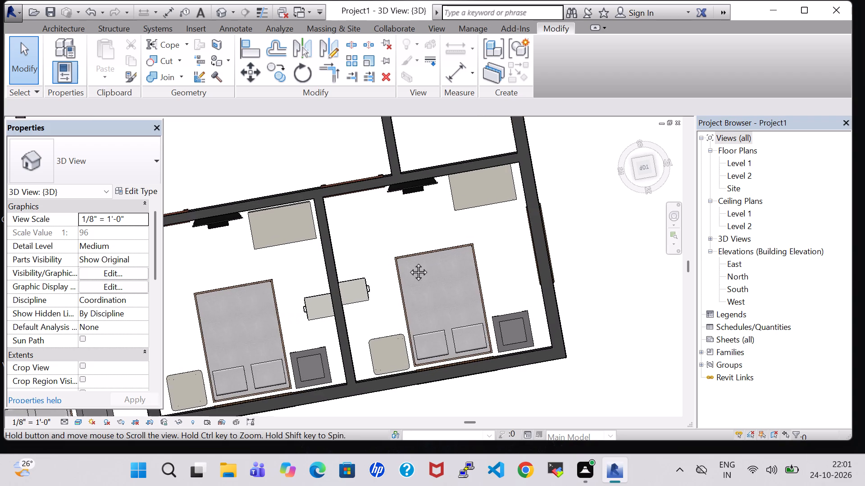
pyautogui.moveTo(408, 262); pyautogui.dragTo(571, 238, button='middle')
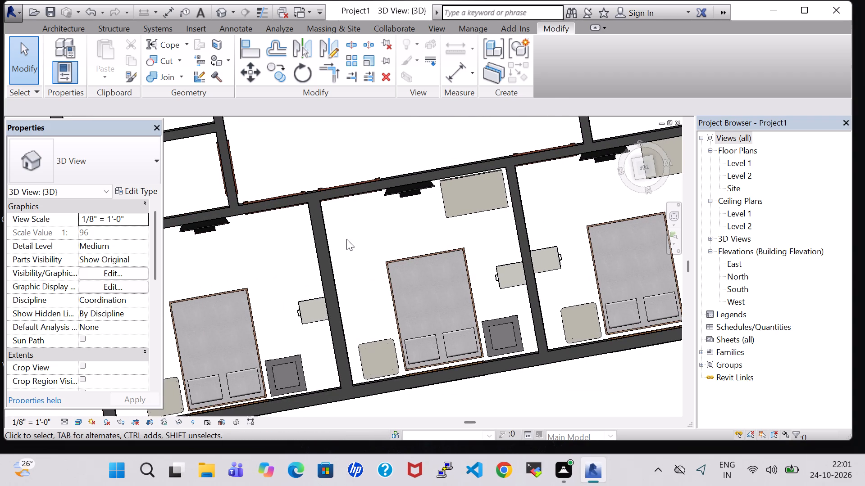
pyautogui.scroll(-3, 346, 239)
pyautogui.moveTo(312, 248); pyautogui.dragTo(339, 244, button='middle')
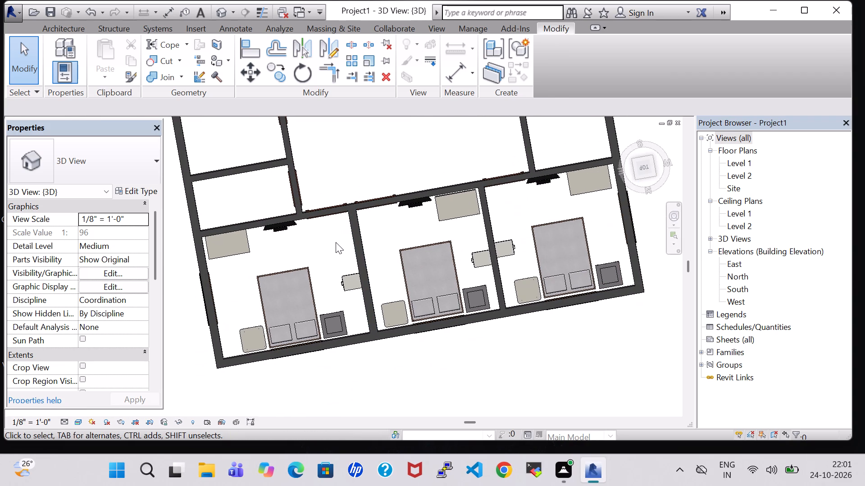
pyautogui.scroll(2, 336, 242)
pyautogui.moveTo(321, 262); pyautogui.dragTo(378, 228, button='middle')
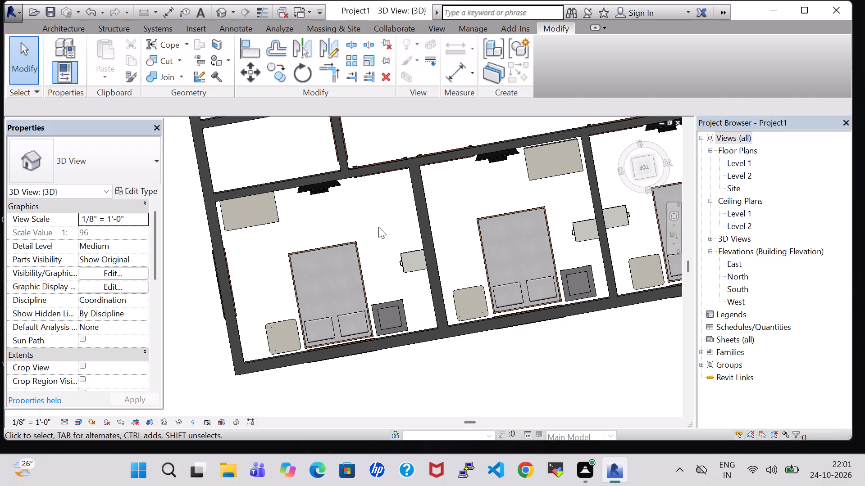
pyautogui.scroll(-1, 378, 227)
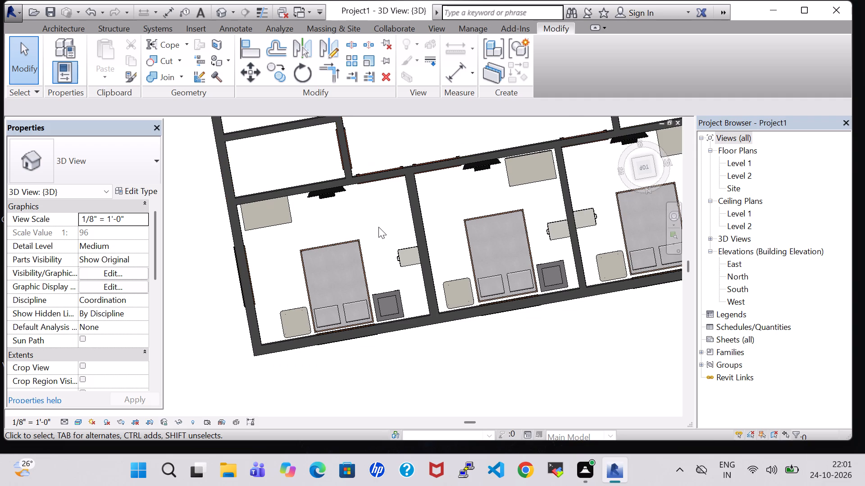
pyautogui.moveTo(378, 227); pyautogui.dragTo(361, 229, button='middle')
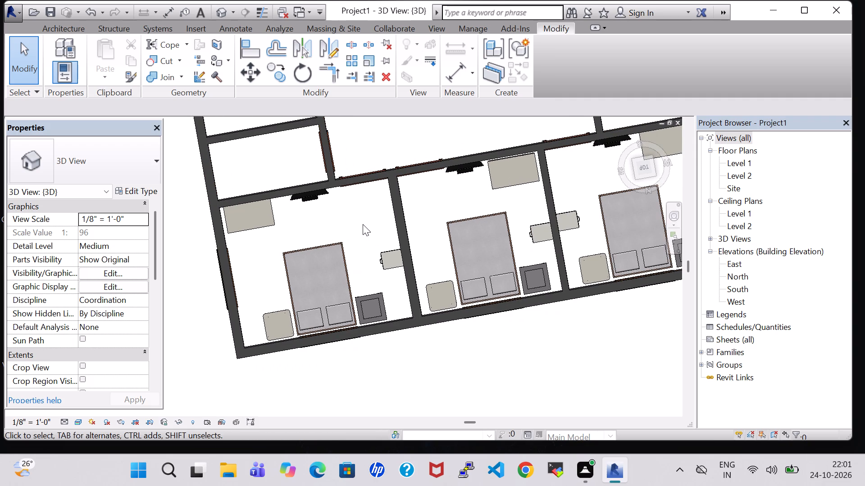
pyautogui.scroll(1, 363, 224)
pyautogui.moveTo(363, 224); pyautogui.dragTo(365, 241, button='middle')
pyautogui.scroll(1, 366, 241)
pyautogui.scroll(-1, 366, 239)
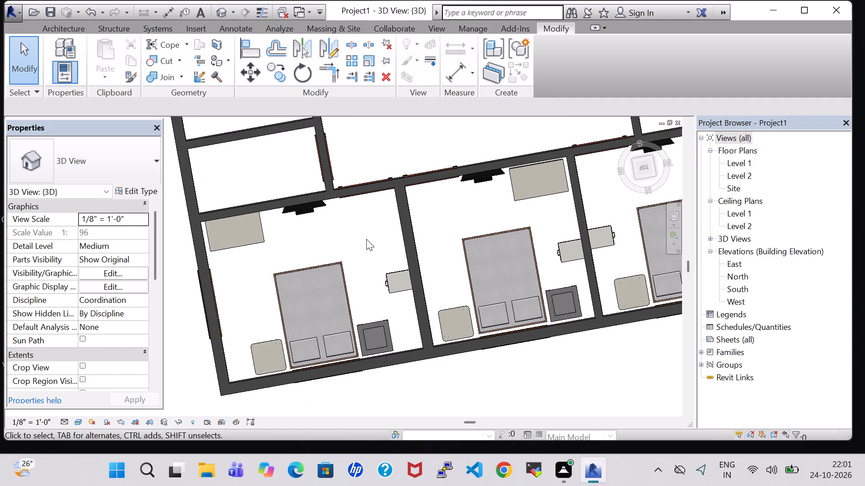
pyautogui.scroll(-2, 366, 239)
pyautogui.moveTo(366, 239); pyautogui.dragTo(369, 292, button='middle')
pyautogui.scroll(2, 369, 289)
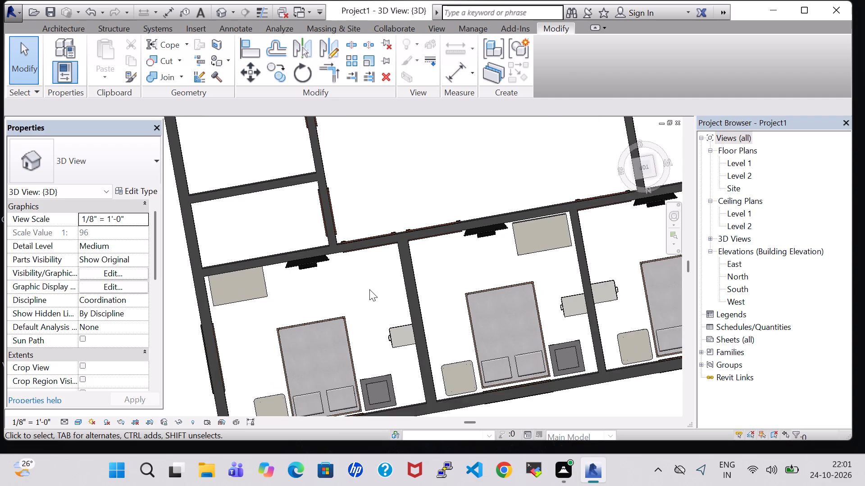
pyautogui.scroll(1, 369, 289)
pyautogui.keyDown('shift'); pyautogui.moveTo(369, 289); pyautogui.dragTo(371, 217, button='middle'); pyautogui.keyUp('shift')
pyautogui.keyDown('shift'); pyautogui.moveTo(369, 268); pyautogui.dragTo(361, 211, button='middle'); pyautogui.keyUp('shift')
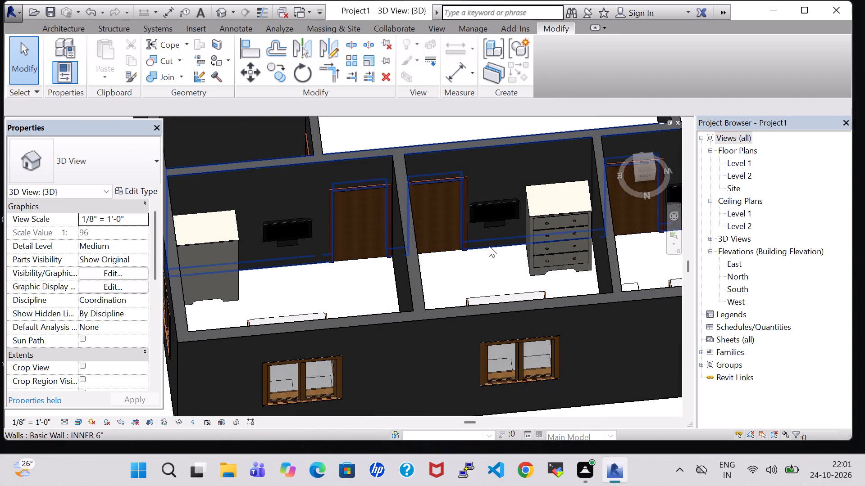
# Nudge the middle bedroom's wall TV one increment west, towards the dresser.
pyautogui.click(493, 218)
pyautogui.press('Right')
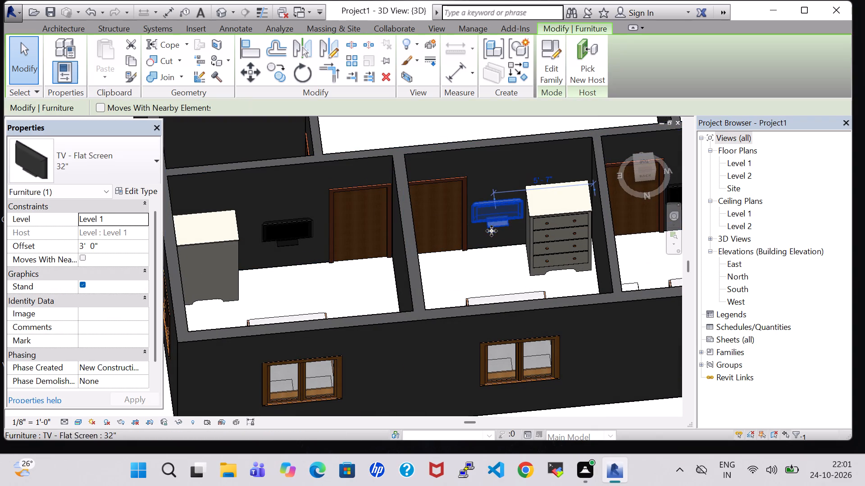
pyautogui.click(486, 265)
# Nudge the west bedroom's wall TV two increments west, towards the dresser.
pyautogui.keyDown('shift'); pyautogui.moveTo(480, 265); pyautogui.dragTo(417, 266, button='middle'); pyautogui.keyUp('shift')
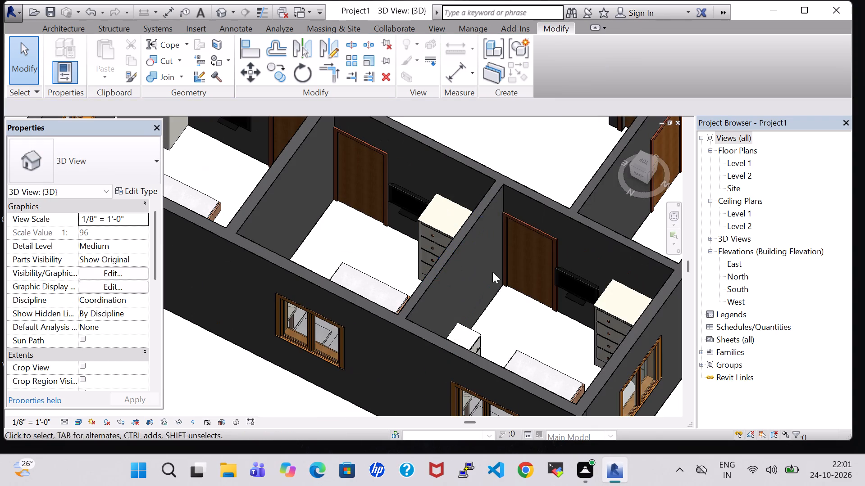
pyautogui.moveTo(531, 324); pyautogui.dragTo(555, 245, button='middle')
pyautogui.moveTo(571, 198); pyautogui.dragTo(587, 202, button='middle')
pyautogui.moveTo(587, 196); pyautogui.dragTo(402, 236, button='middle')
pyautogui.click(464, 227)
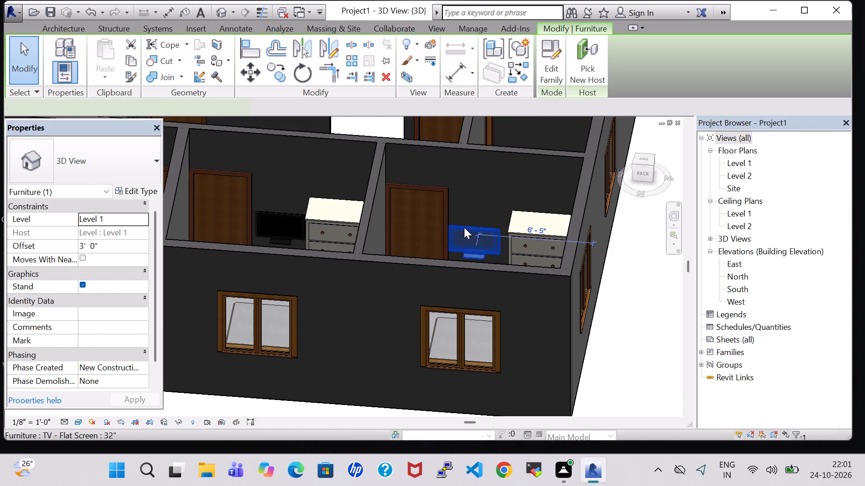
pyautogui.press('Right')
pyautogui.press('Right')
pyautogui.click(466, 209)
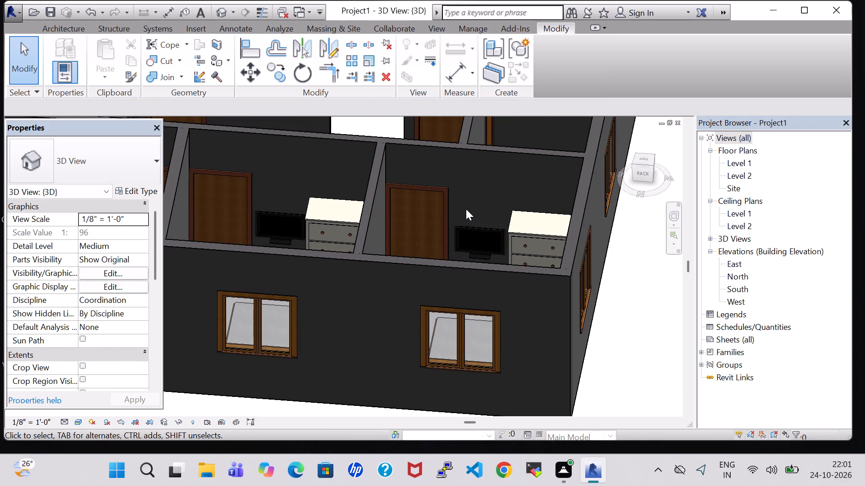
# In the Level 1 floor plan, nudge the middle bedroom's file cabinet south to line up with the west bedroom's cabinet across the wall.
pyautogui.keyDown('shift'); pyautogui.moveTo(473, 194); pyautogui.dragTo(473, 304, button='middle'); pyautogui.keyUp('shift')
pyautogui.scroll(1, 463, 321)
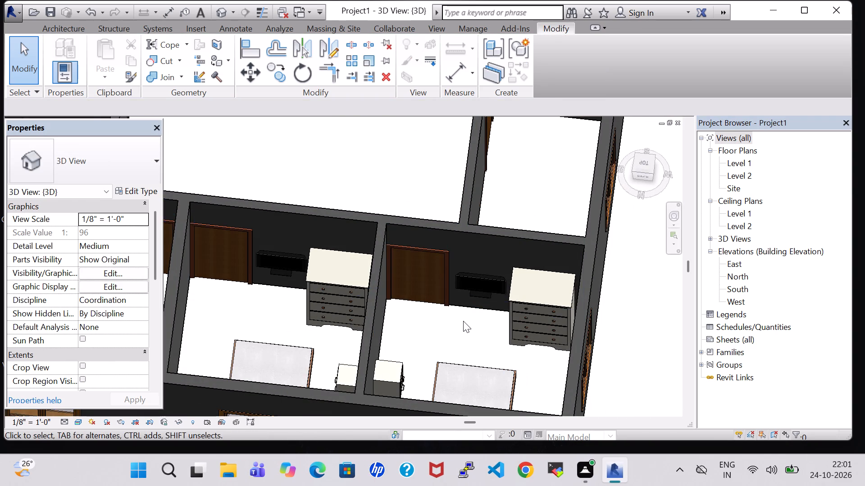
pyautogui.scroll(1, 463, 321)
pyautogui.keyDown('shift'); pyautogui.moveTo(463, 321); pyautogui.dragTo(473, 373, button='middle'); pyautogui.keyUp('shift')
pyautogui.moveTo(450, 333); pyautogui.dragTo(457, 296, button='middle')
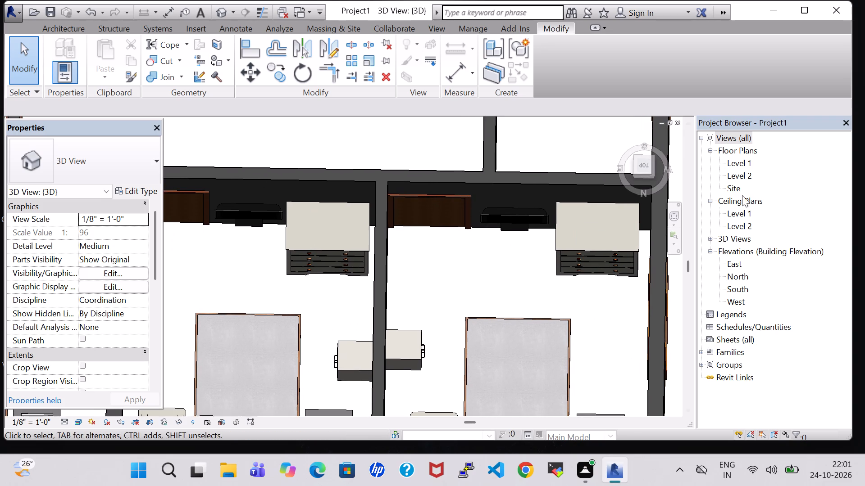
pyautogui.doubleClick(738, 168)
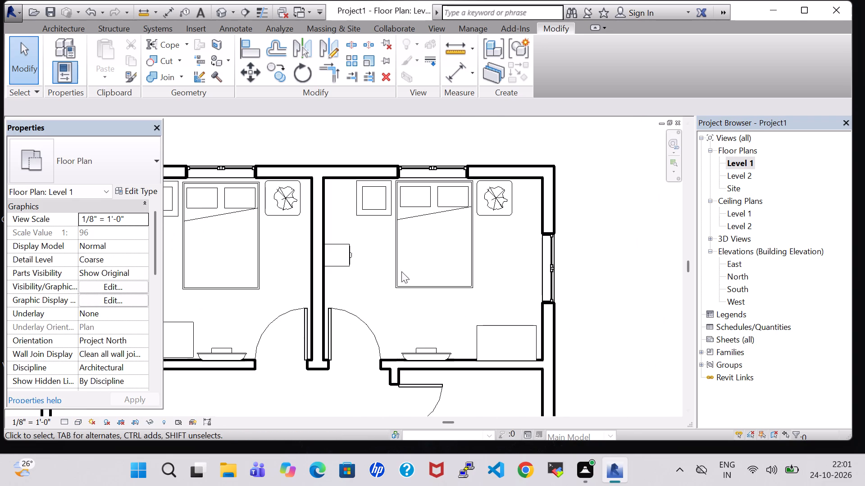
pyautogui.scroll(-5, 394, 271)
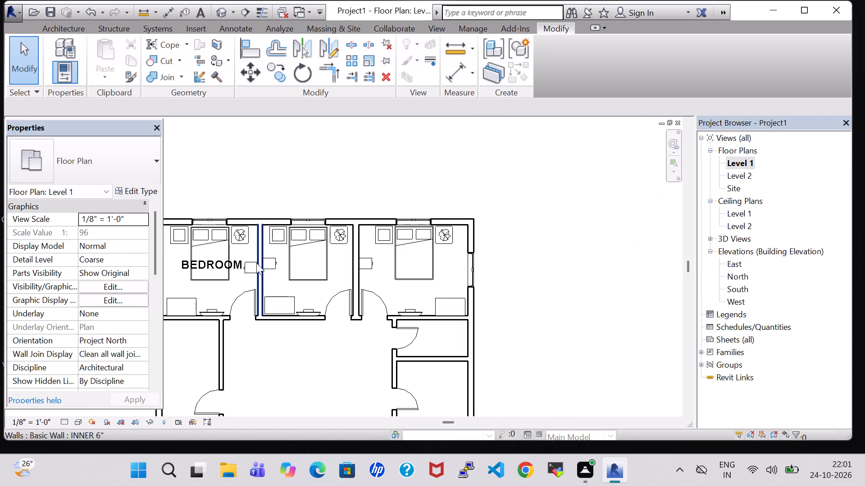
pyautogui.click(278, 265)
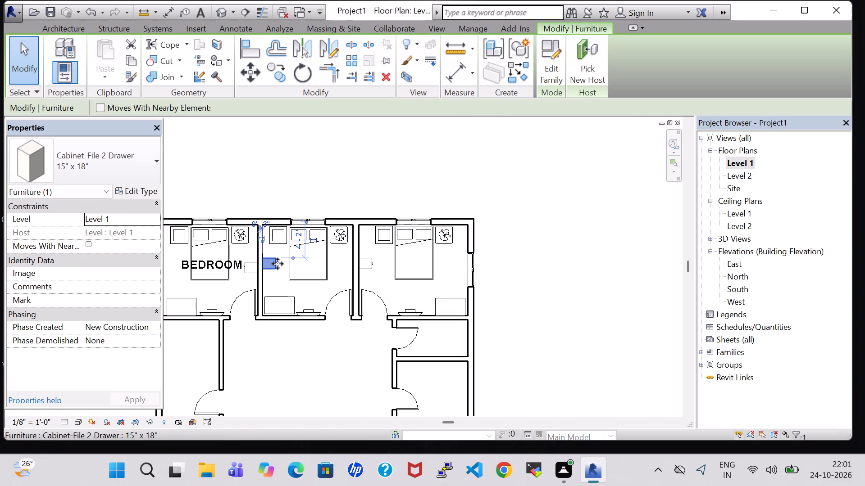
pyautogui.press('Down')
pyautogui.press('Down')
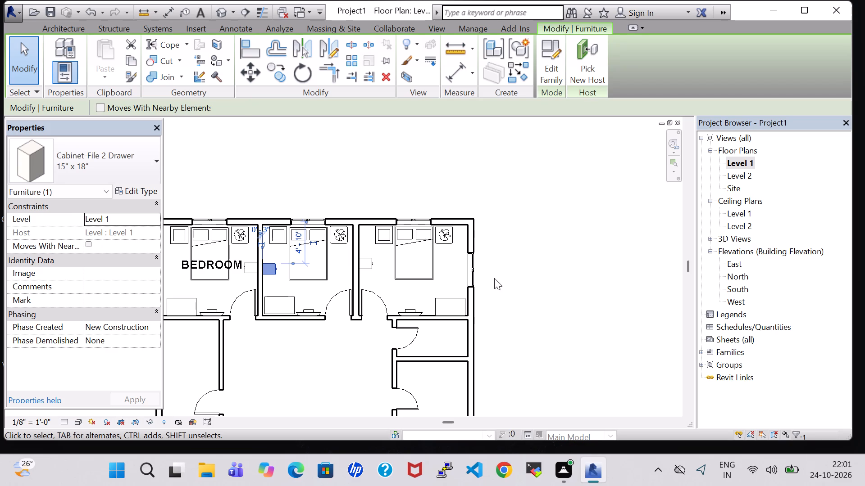
pyautogui.scroll(6, 494, 278)
pyautogui.moveTo(314, 303); pyautogui.dragTo(658, 317, button='middle')
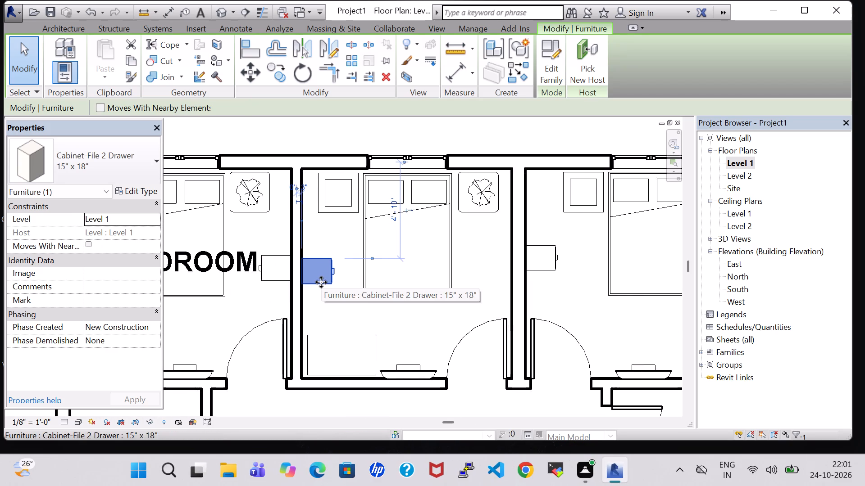
pyautogui.press('Up')
pyautogui.click(318, 229)
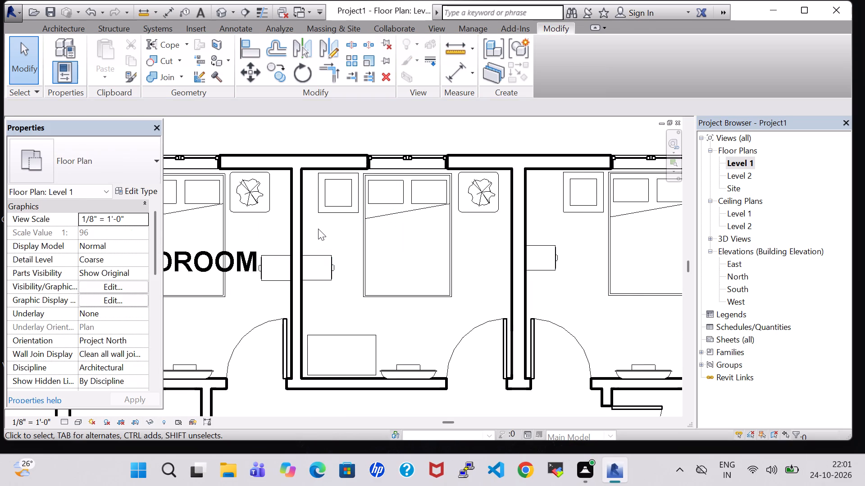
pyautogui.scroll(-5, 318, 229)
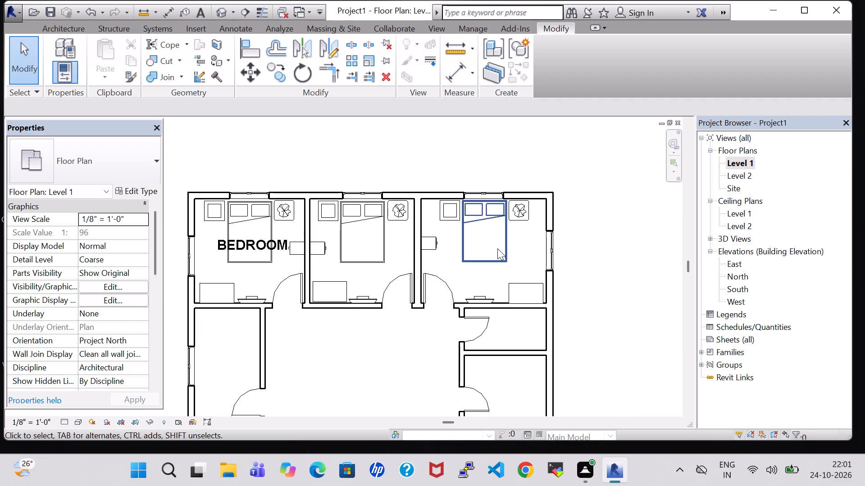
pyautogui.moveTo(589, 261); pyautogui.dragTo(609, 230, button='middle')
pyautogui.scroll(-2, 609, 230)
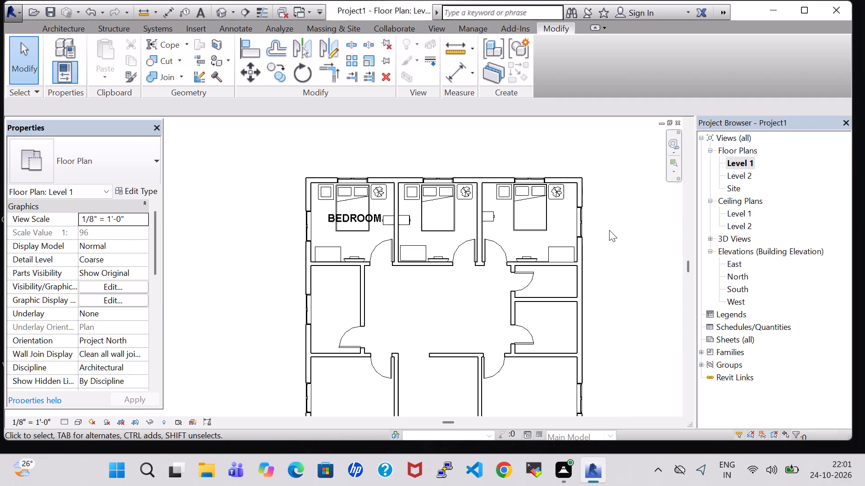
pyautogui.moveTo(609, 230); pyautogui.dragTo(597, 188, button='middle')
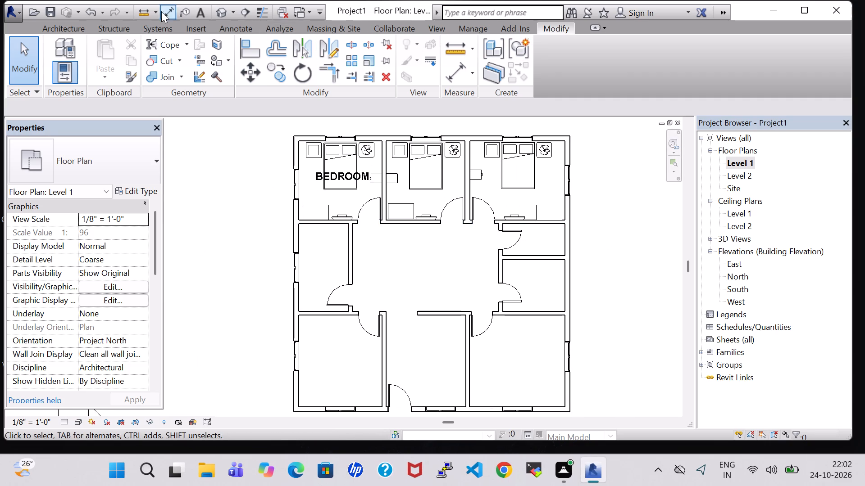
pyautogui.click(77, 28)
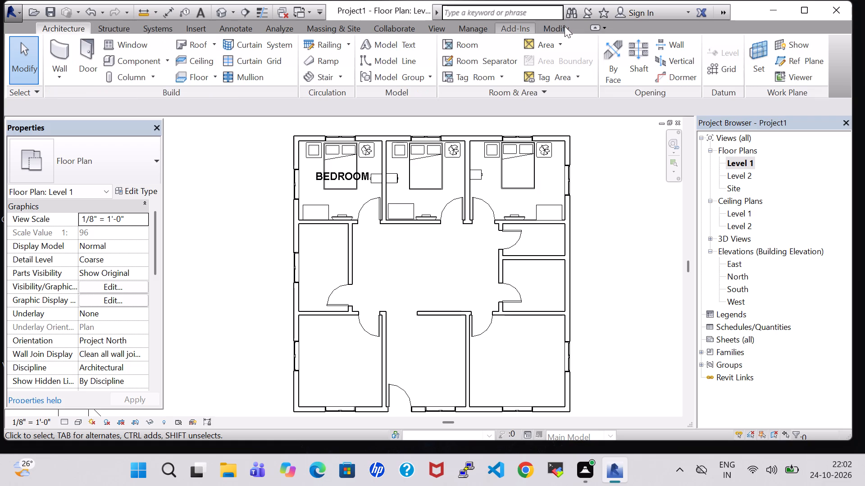
# Place tagged rooms in the middle and east bedrooms of the Level 1 plan.
pyautogui.click(468, 43)
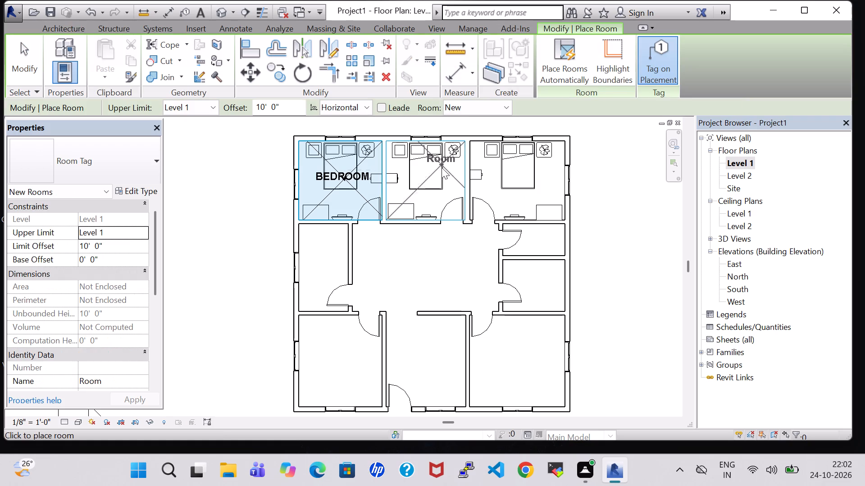
pyautogui.click(428, 180)
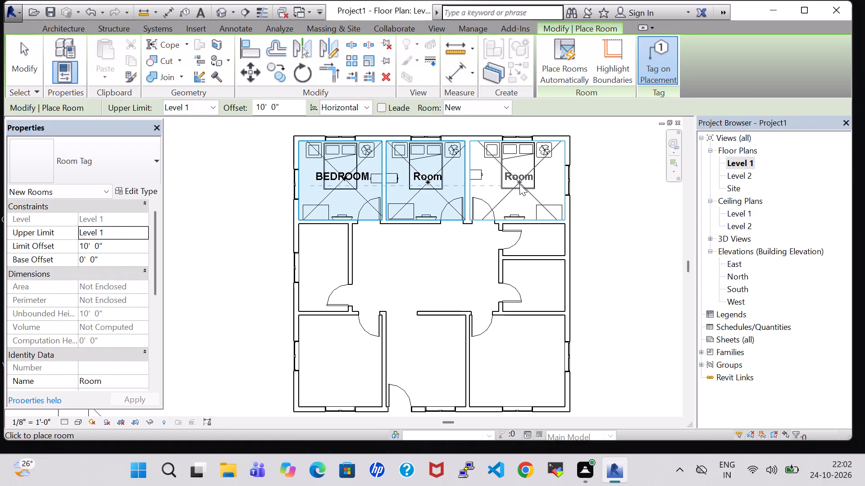
pyautogui.click(519, 184)
pyautogui.press('Escape')
pyautogui.press('Escape')
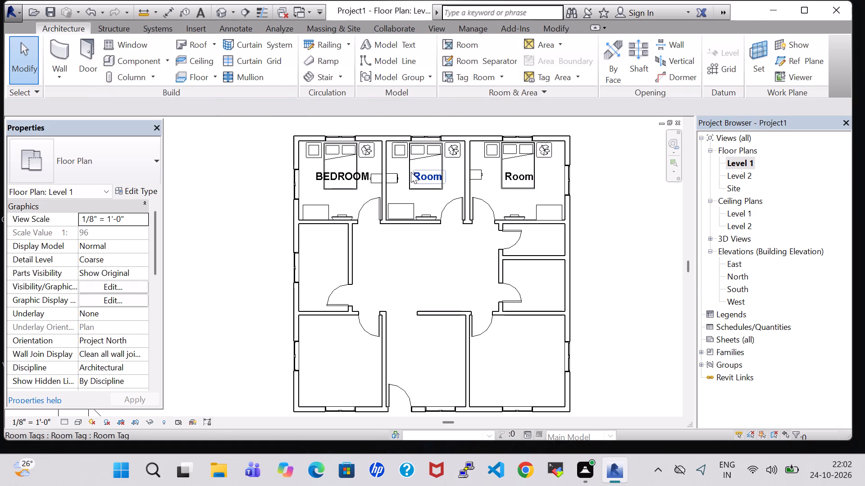
# Rename the middle bedroom's room tag to BEDROOM.
pyautogui.doubleClick(426, 173)
pyautogui.press('BackSpace')
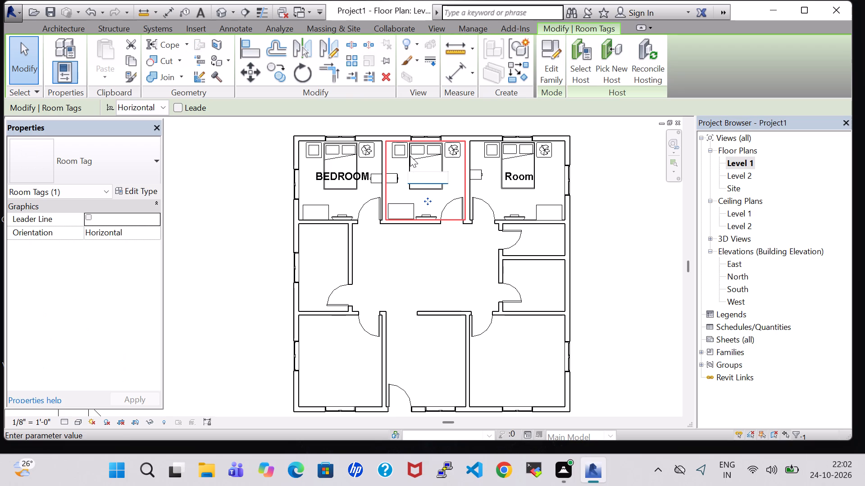
pyautogui.write('BEDROON')
pyautogui.press('BackSpace')
pyautogui.press('m')
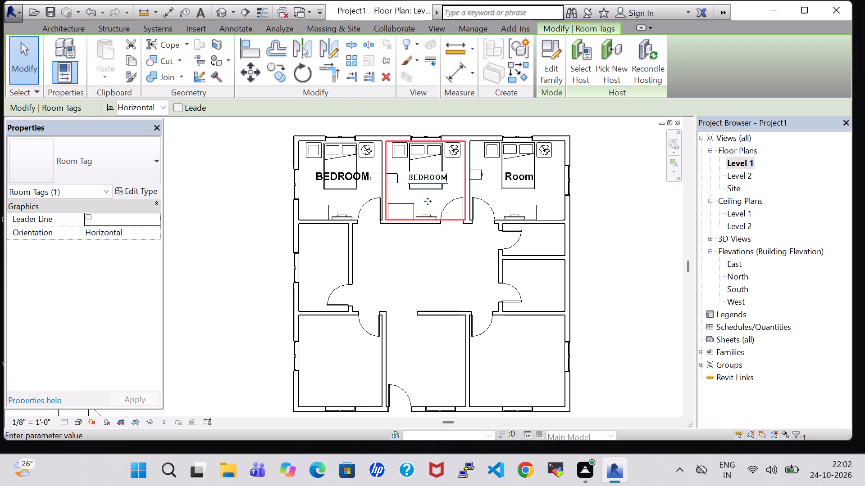
pyautogui.press('Return')
# Rename the east bedroom's room tag to BEDROOM.
pyautogui.click(516, 175)
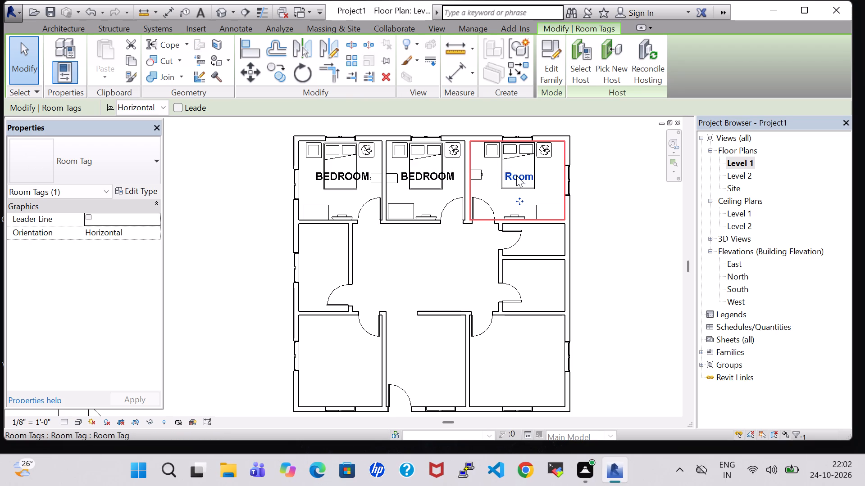
pyautogui.click(516, 175)
pyautogui.press('BackSpace')
pyautogui.write('BEDROOM')
pyautogui.press('Return')
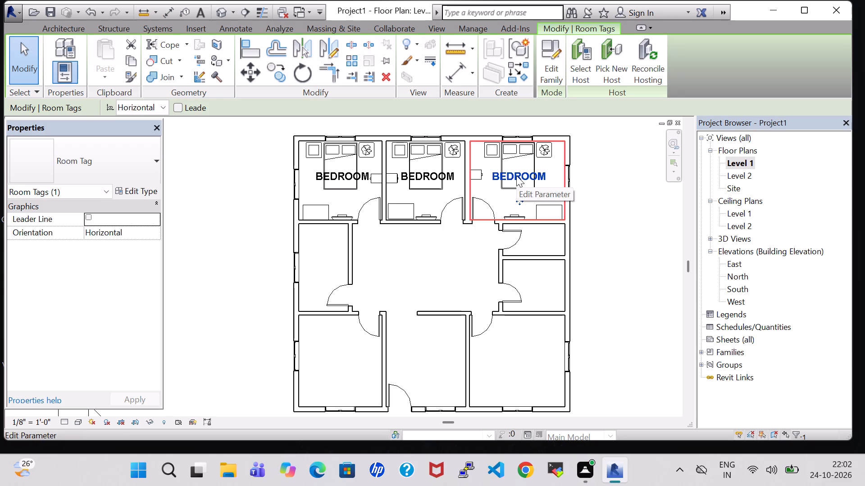
# Nudge the east bedroom's room tag a net one increment south, further down over the bed.
pyautogui.press('Down')
pyautogui.press('Down')
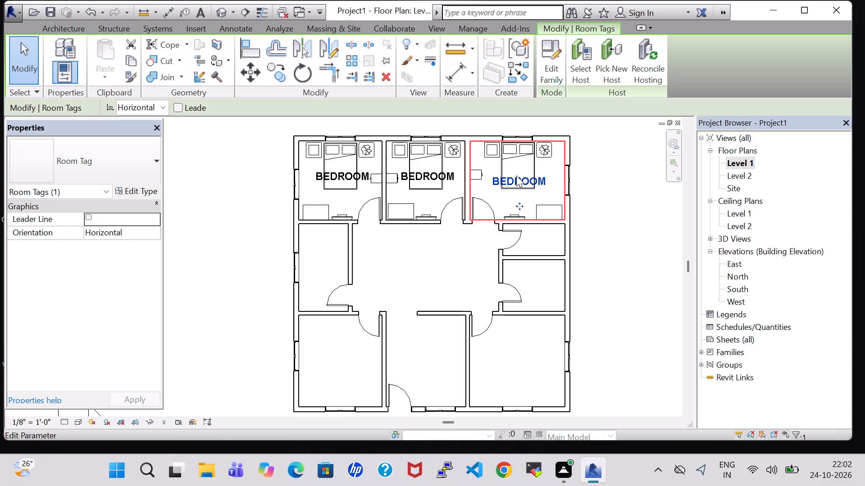
pyautogui.press('Up')
pyautogui.click(585, 208)
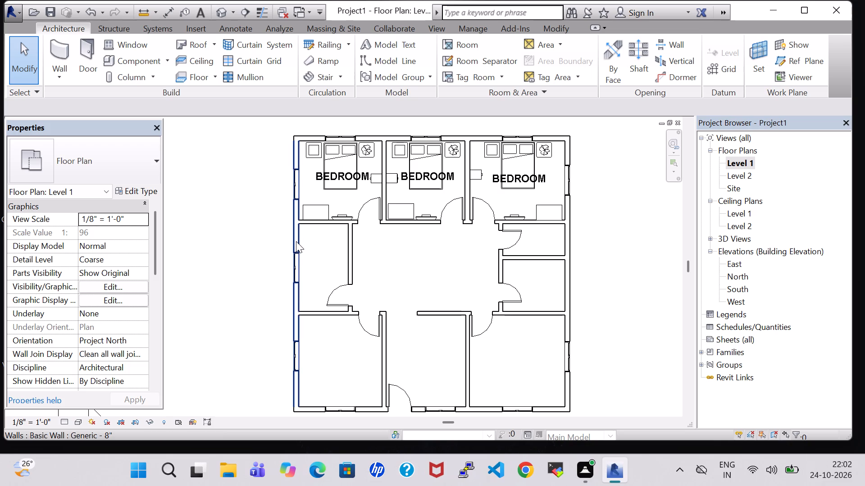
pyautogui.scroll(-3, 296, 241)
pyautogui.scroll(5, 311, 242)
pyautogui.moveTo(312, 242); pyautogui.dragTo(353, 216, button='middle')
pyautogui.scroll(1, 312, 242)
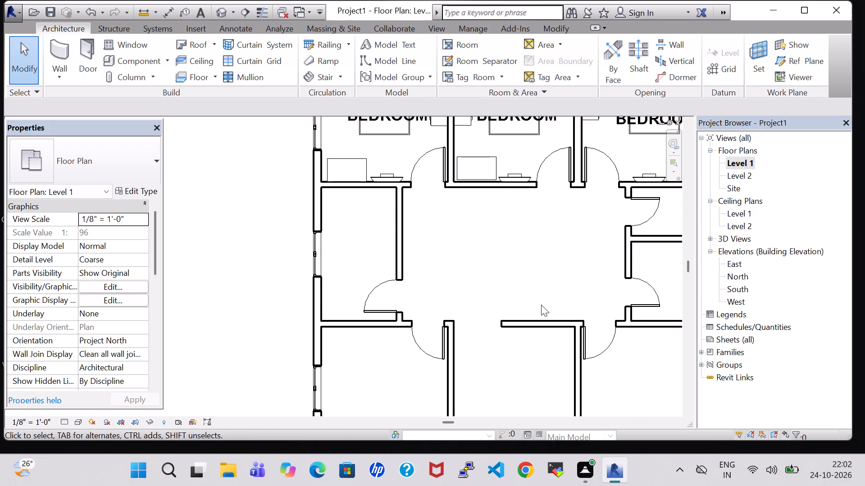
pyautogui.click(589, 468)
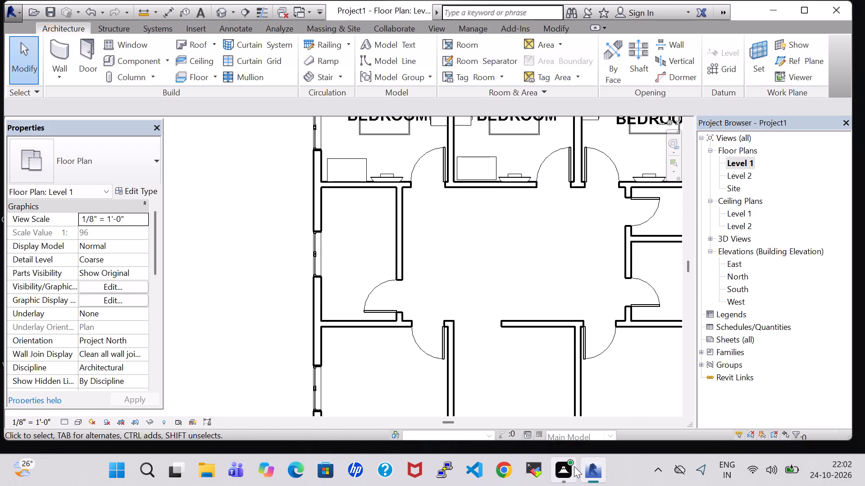
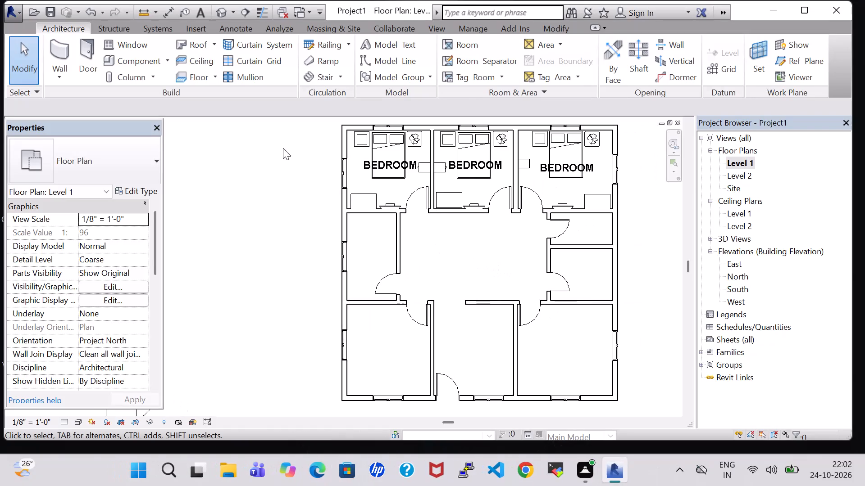
# Load the Work Station Cubicle family from the Furniture System folder of the US Imperial library.
pyautogui.click(145, 59)
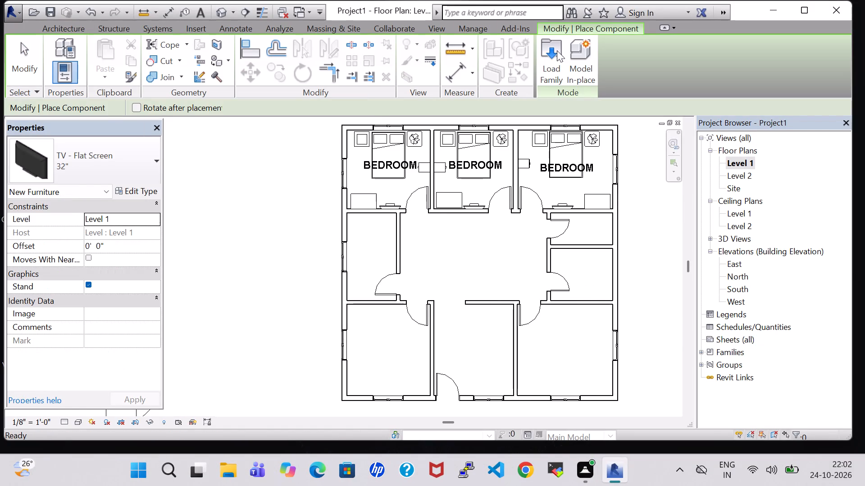
pyautogui.click(560, 50)
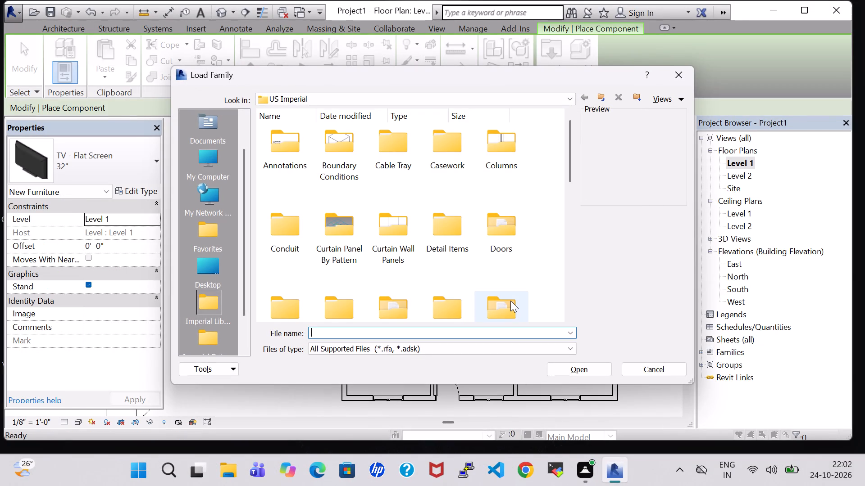
pyautogui.click(342, 307)
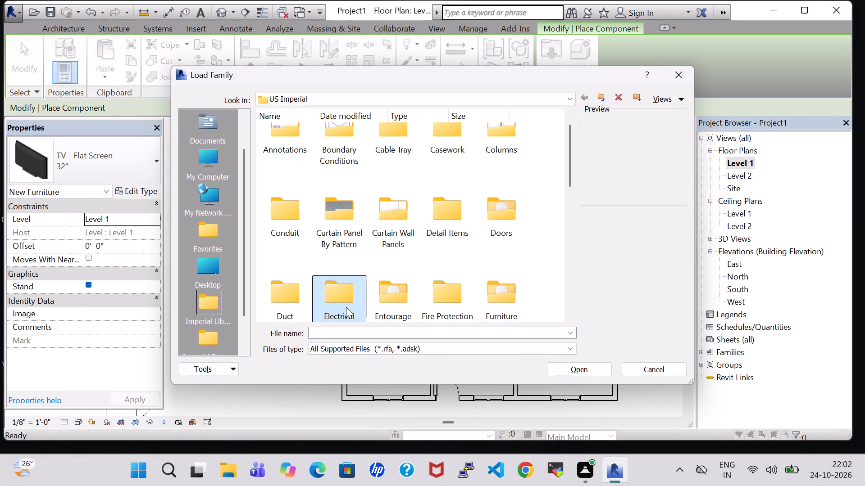
pyautogui.press('f')
pyautogui.doubleClick(285, 220)
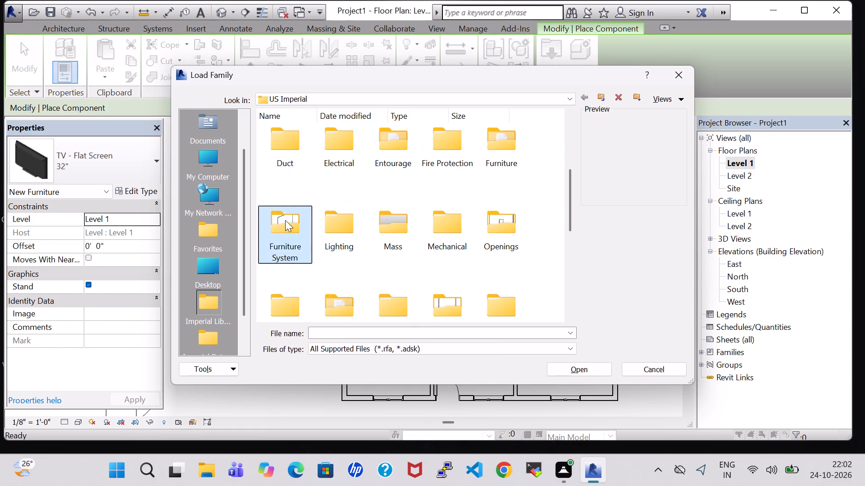
pyautogui.click(497, 166)
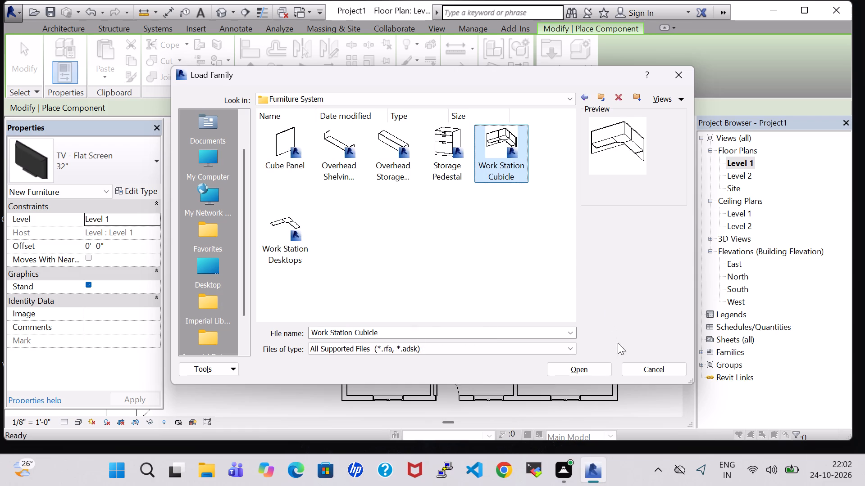
pyautogui.click(601, 369)
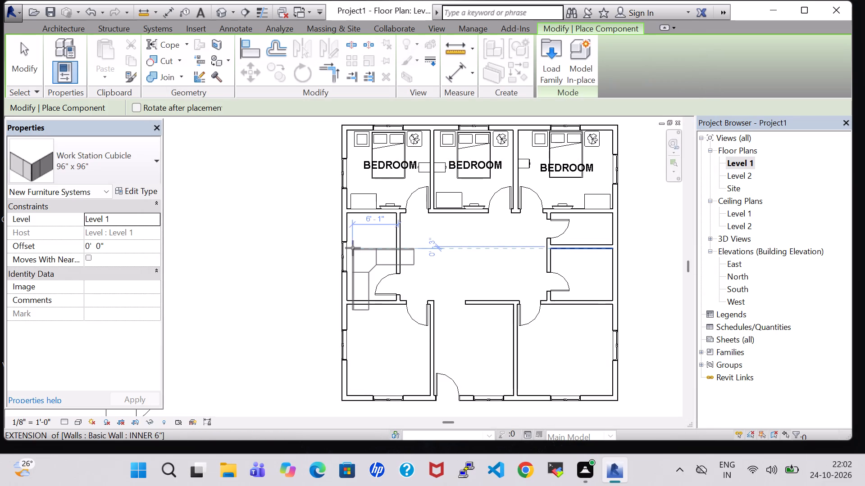
# Place the 96" x 96" Work Station Cubicle in the northwest corner of the small room south of the west bedroom.
pyautogui.scroll(6, 348, 237)
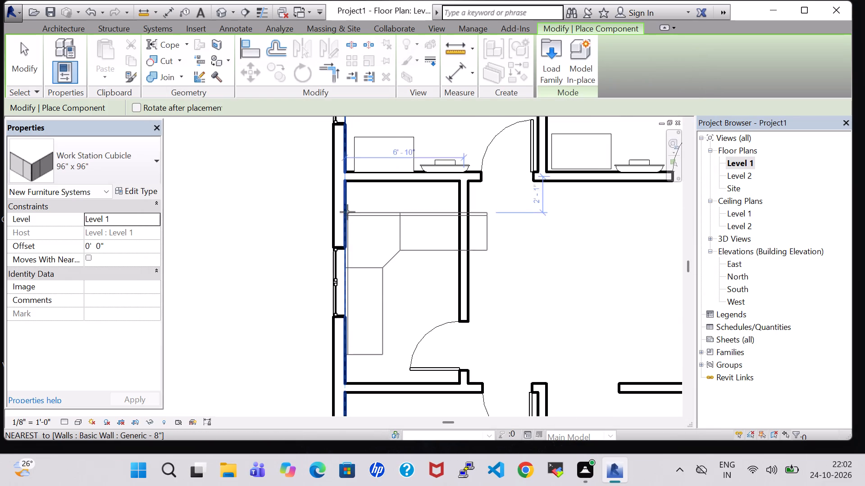
pyautogui.click(344, 184)
pyautogui.press('Escape')
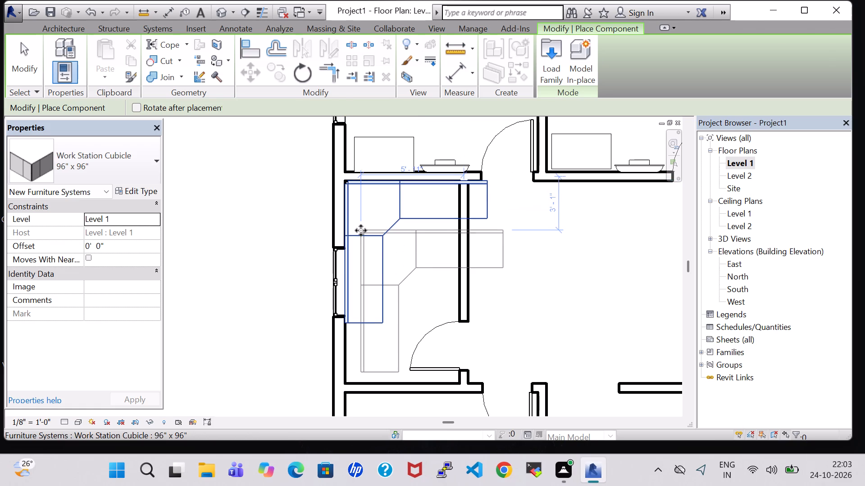
pyautogui.press('Escape')
# Set the cubicle type's Panel Height, Panel1 Length and Panel2 Length to 3' 0" each.
pyautogui.click(414, 224)
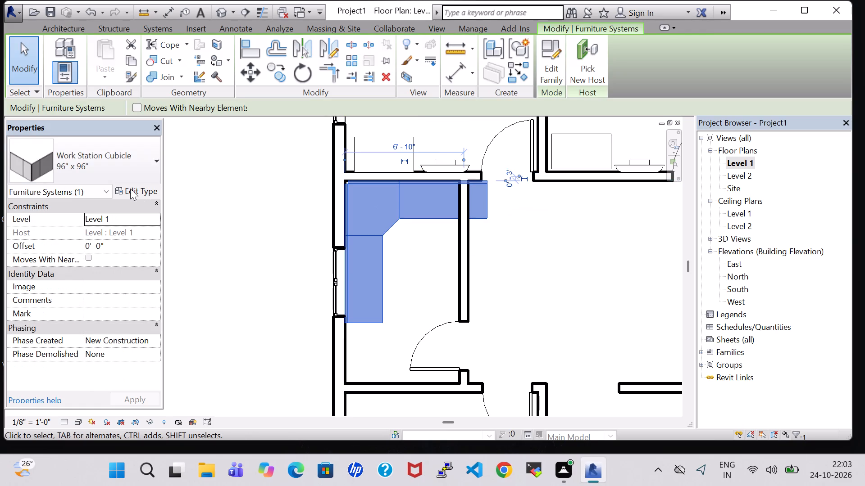
pyautogui.click(130, 189)
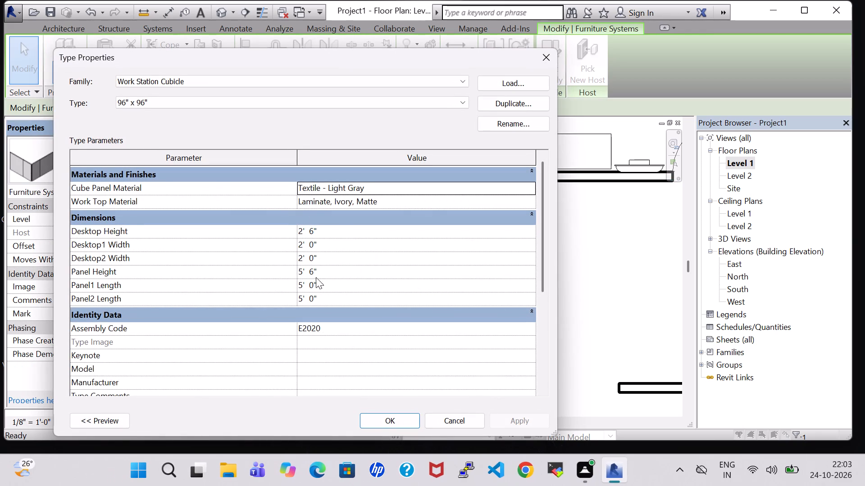
pyautogui.click(304, 276)
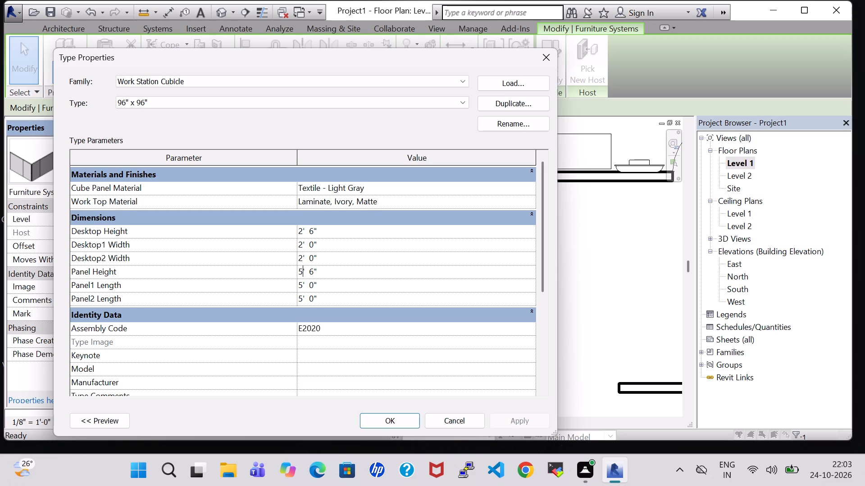
pyautogui.press('BackSpace')
pyautogui.press('3')
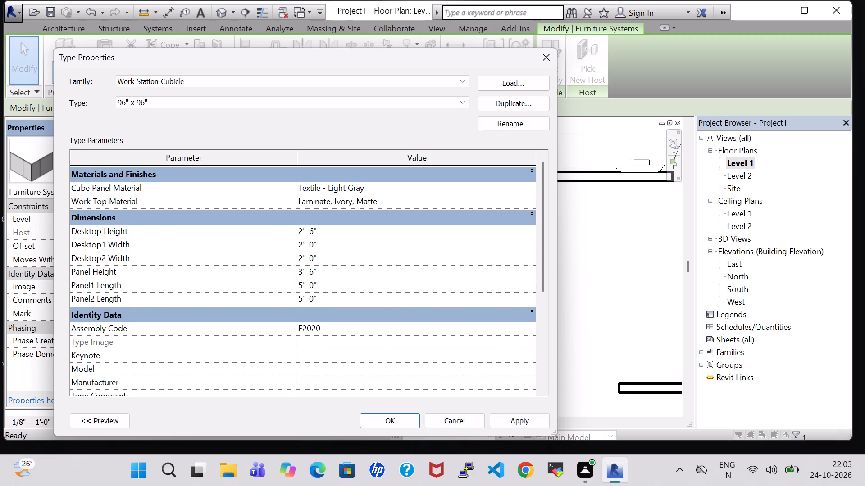
pyautogui.click(314, 277)
pyautogui.press('BackSpace')
pyautogui.press('0')
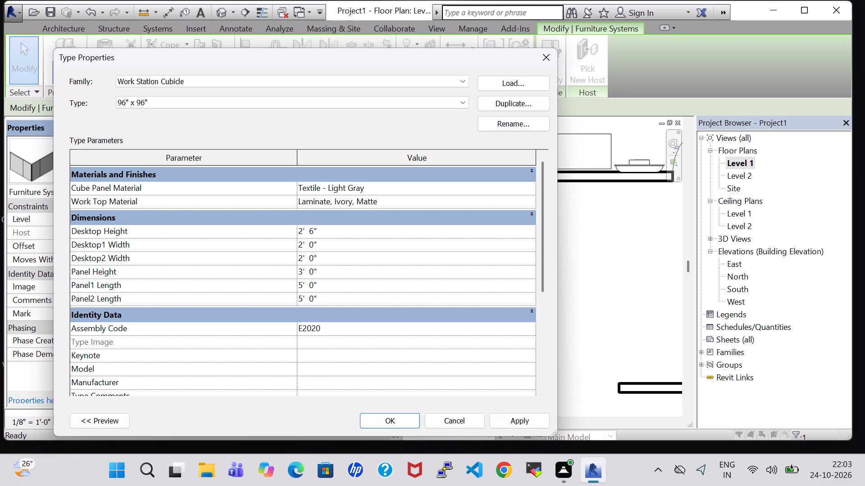
pyautogui.doubleClick(301, 290)
pyautogui.press('BackSpace')
pyautogui.press('3')
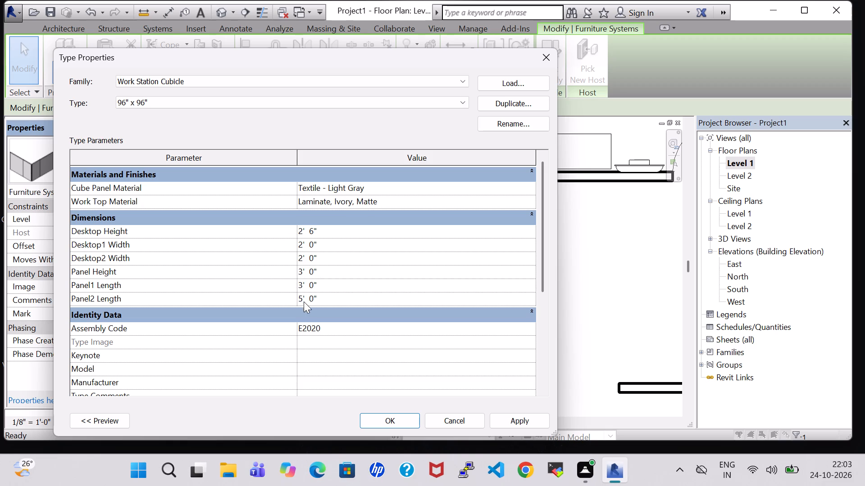
pyautogui.click(304, 301)
pyautogui.press('BackSpace')
pyautogui.press('3')
pyautogui.click(401, 421)
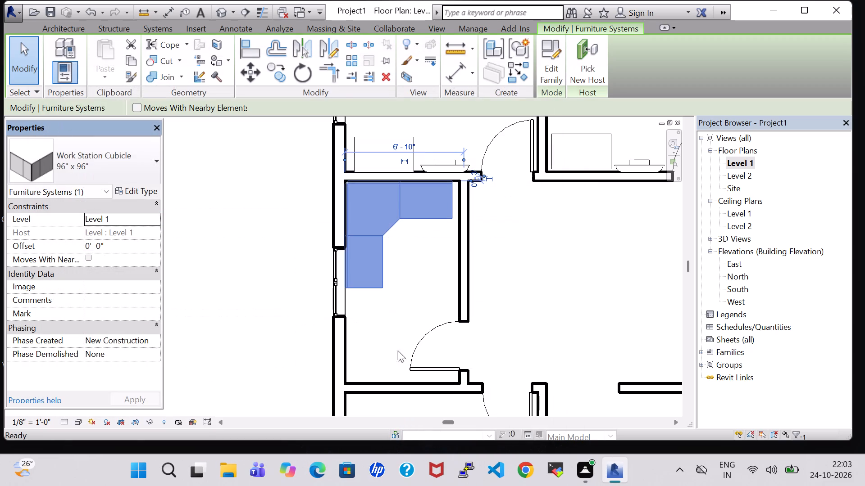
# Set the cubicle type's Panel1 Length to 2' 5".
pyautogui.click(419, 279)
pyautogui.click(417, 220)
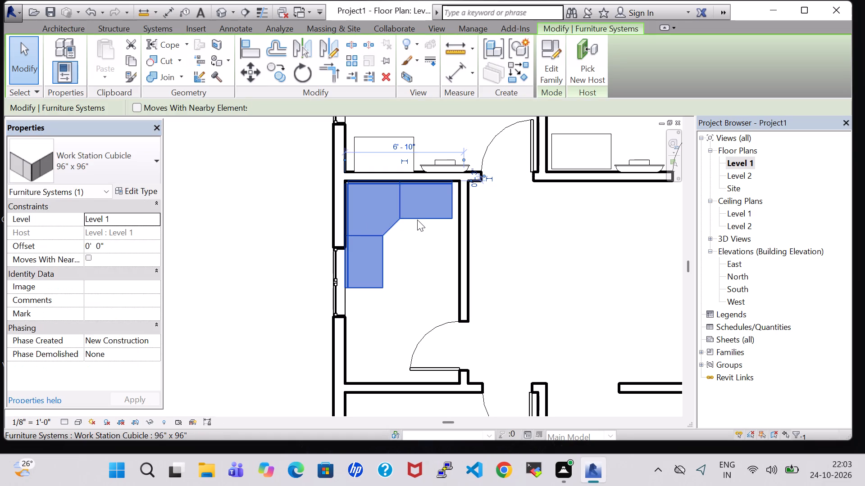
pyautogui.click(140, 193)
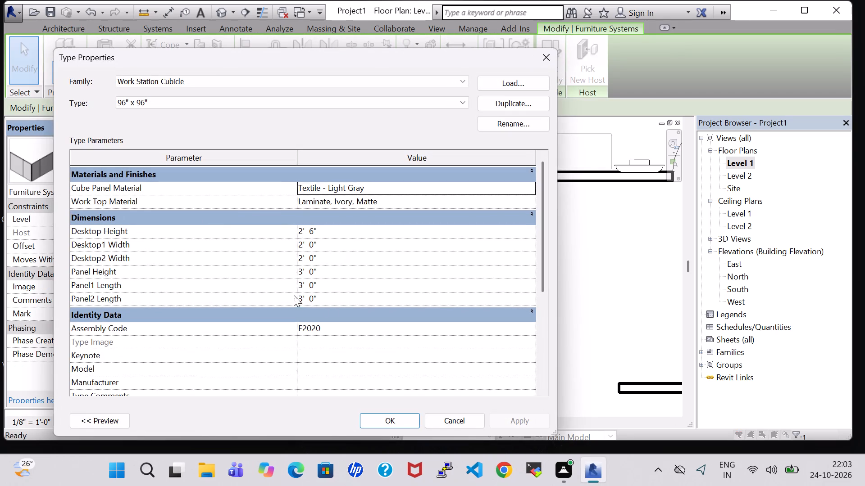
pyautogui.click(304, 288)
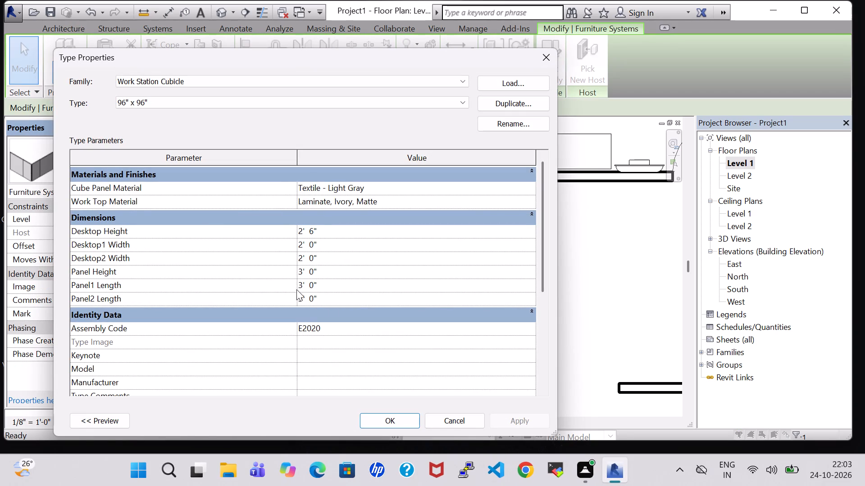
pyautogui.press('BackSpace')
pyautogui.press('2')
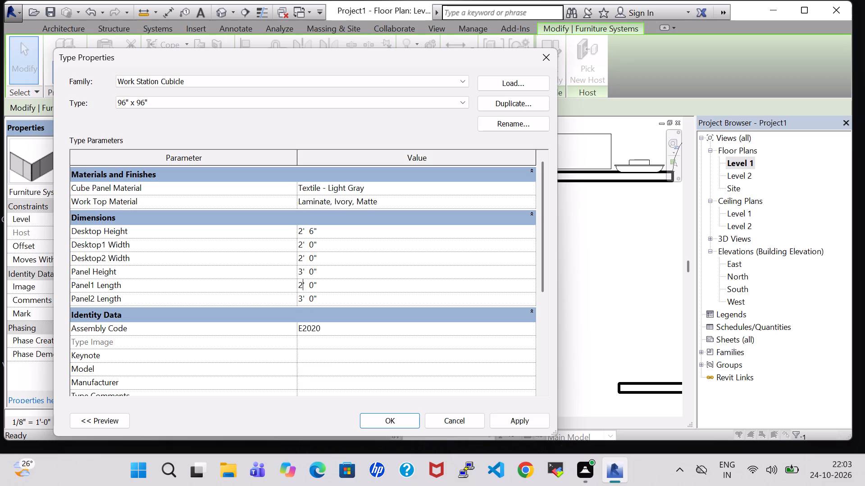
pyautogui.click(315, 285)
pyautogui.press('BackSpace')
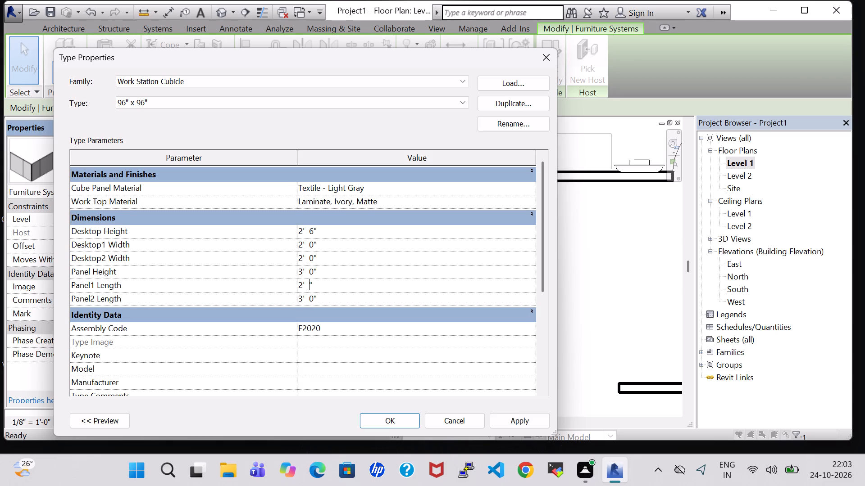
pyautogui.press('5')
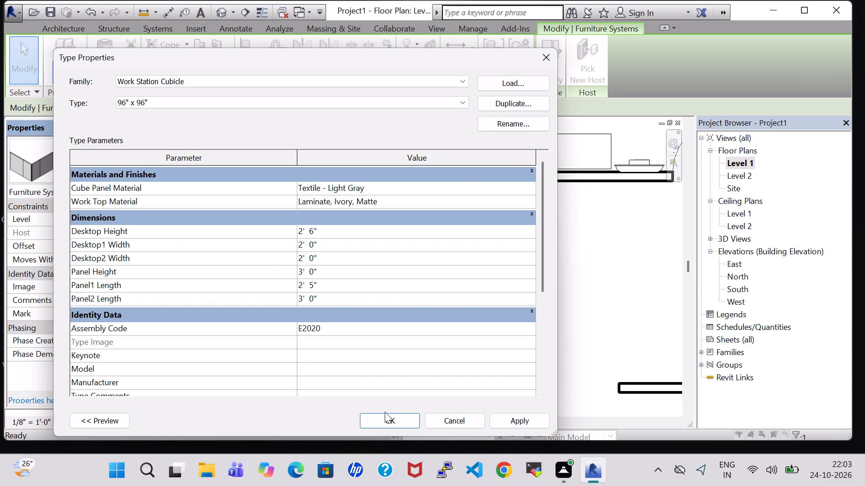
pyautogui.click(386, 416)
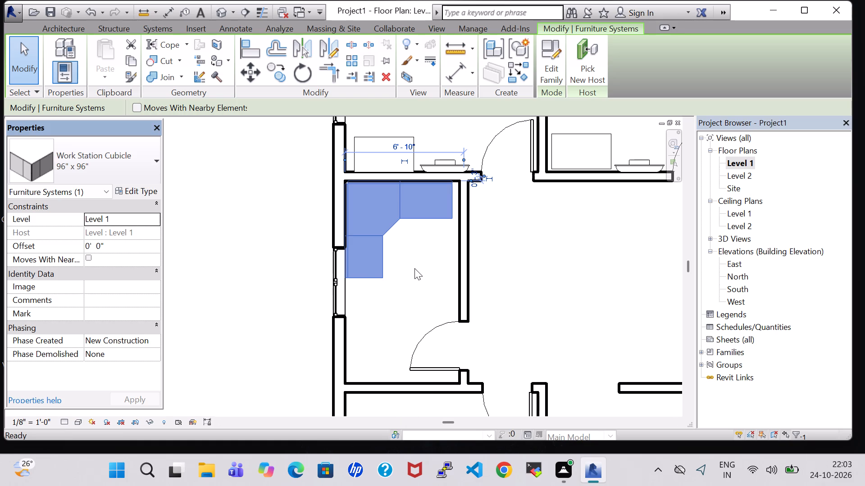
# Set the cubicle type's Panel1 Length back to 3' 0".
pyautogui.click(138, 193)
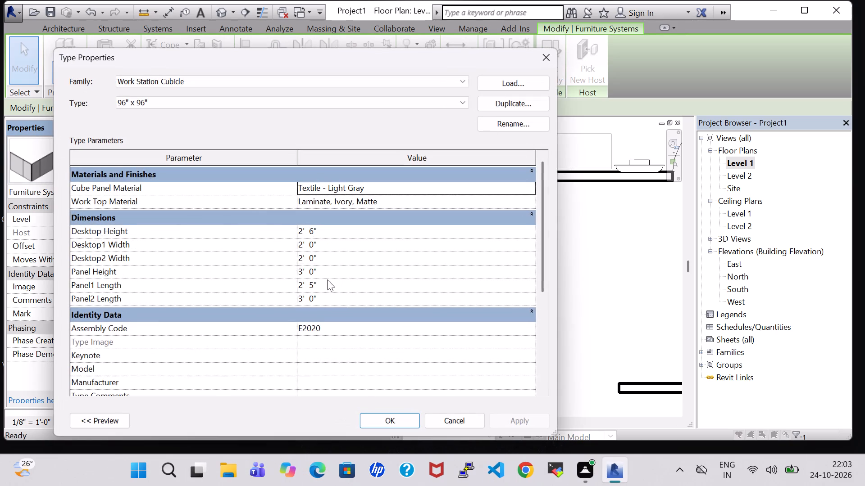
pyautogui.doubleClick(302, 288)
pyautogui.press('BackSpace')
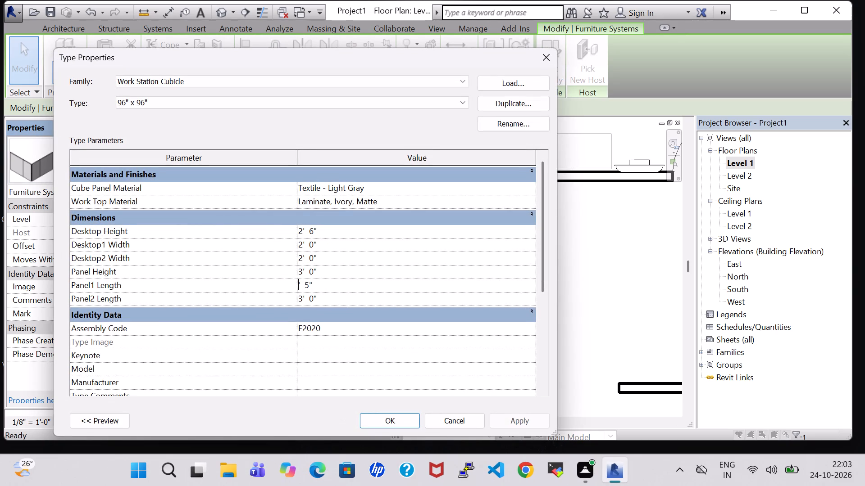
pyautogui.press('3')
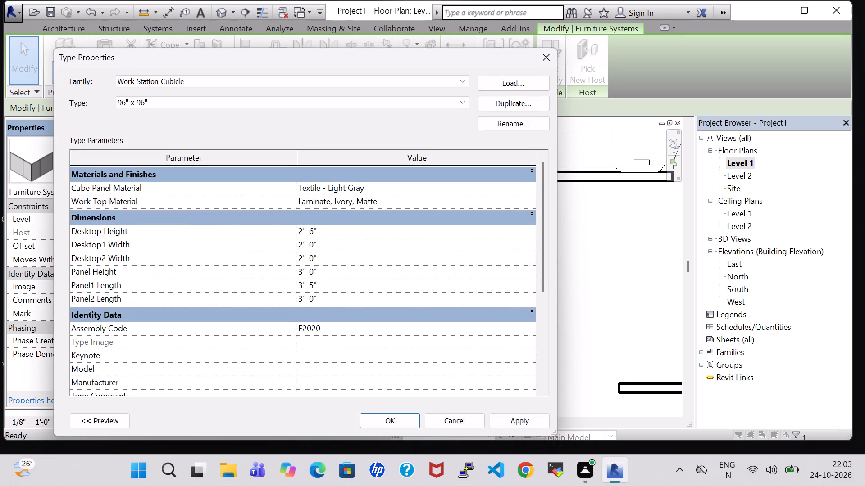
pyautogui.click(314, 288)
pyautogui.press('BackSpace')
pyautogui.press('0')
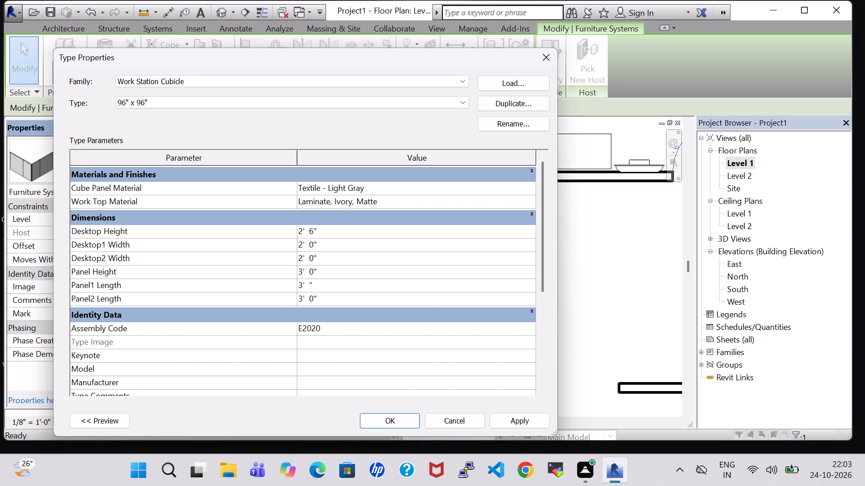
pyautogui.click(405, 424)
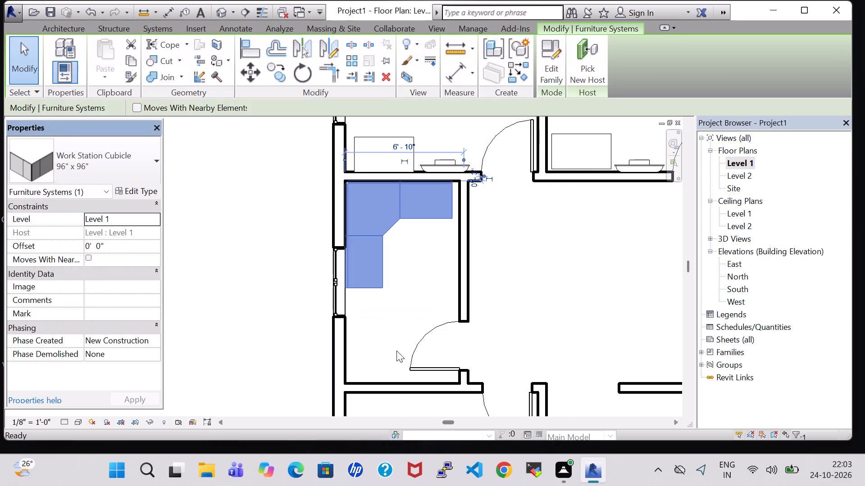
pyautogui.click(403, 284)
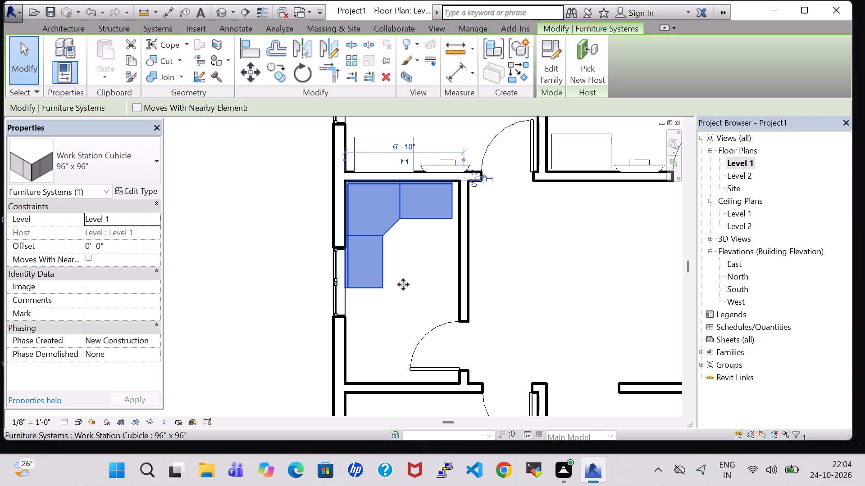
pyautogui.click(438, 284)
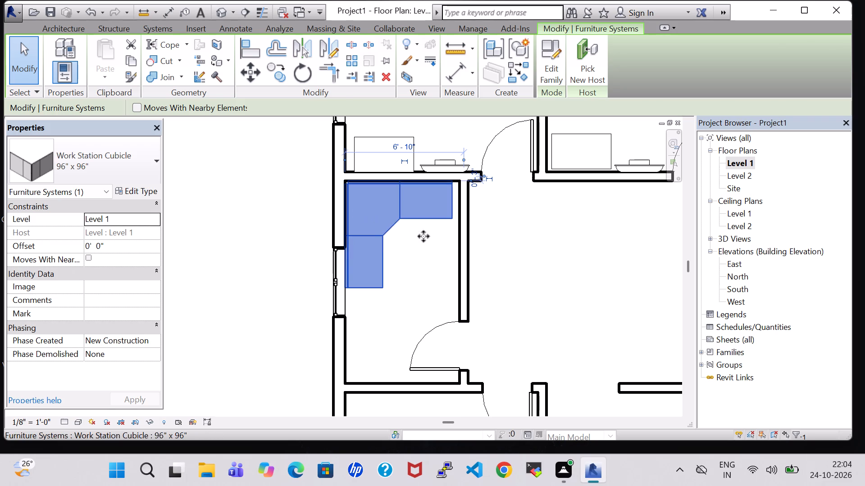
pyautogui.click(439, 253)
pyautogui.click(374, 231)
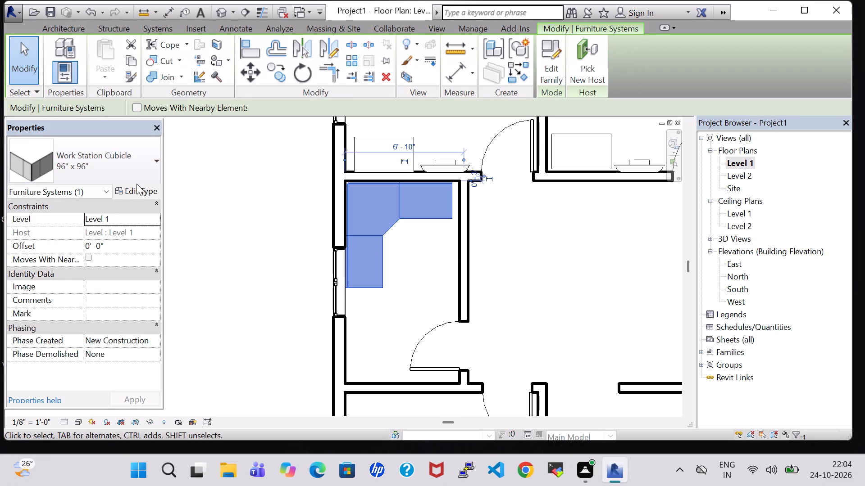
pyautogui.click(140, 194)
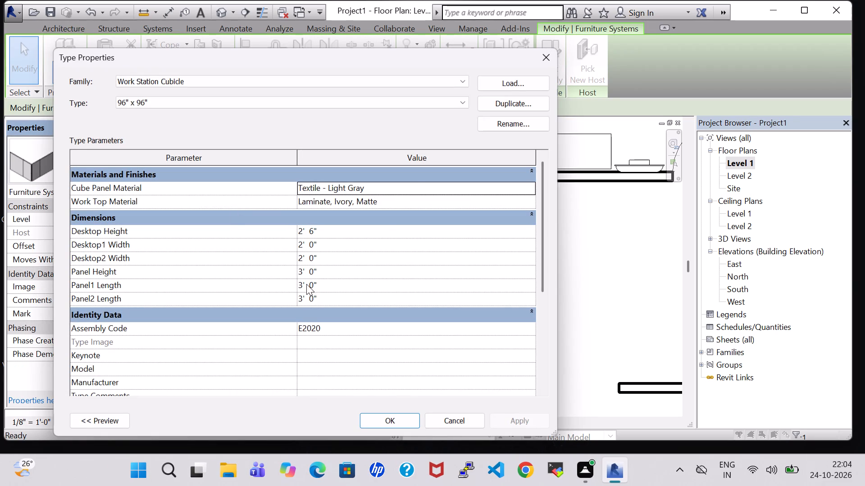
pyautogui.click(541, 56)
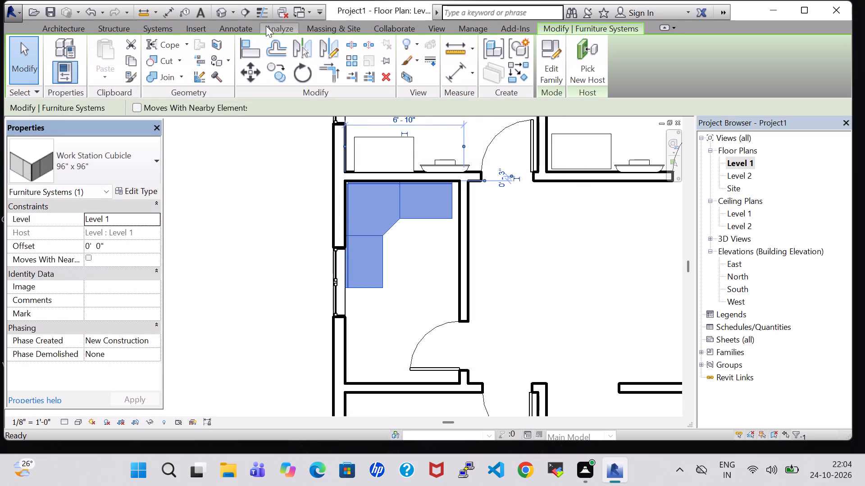
# Examine the work station cubicle against the window above it in the 3D view, and review the cubicle's type parameters.
pyautogui.click(215, 12)
pyautogui.scroll(-4, 401, 272)
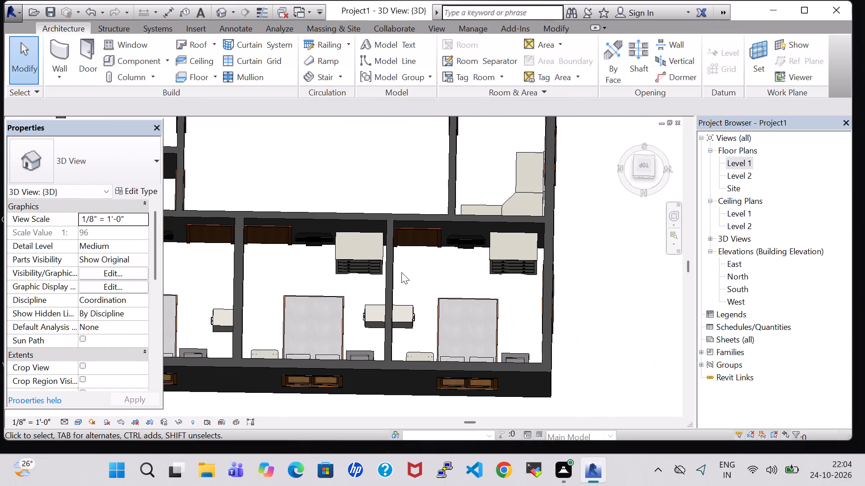
pyautogui.keyDown('shift'); pyautogui.moveTo(412, 272); pyautogui.dragTo(441, 278, button='middle'); pyautogui.keyUp('shift')
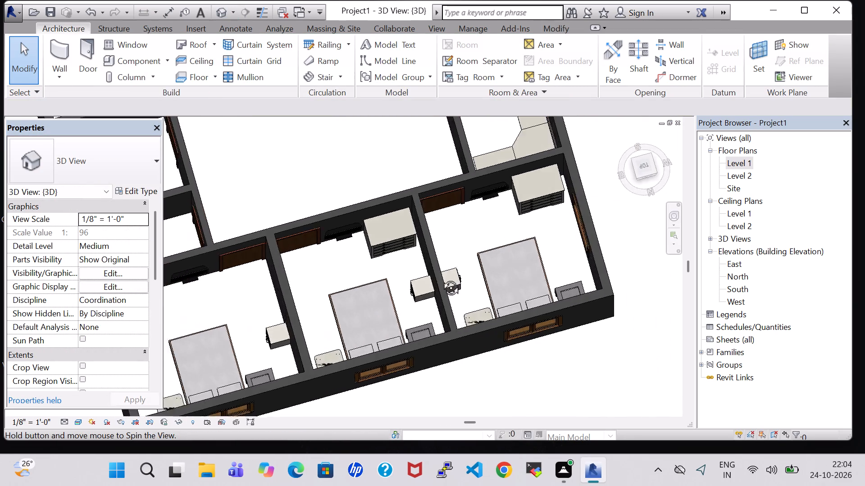
pyautogui.keyDown('shift'); pyautogui.moveTo(441, 278); pyautogui.dragTo(484, 284, button='middle'); pyautogui.keyUp('shift')
pyautogui.moveTo(313, 159); pyautogui.dragTo(346, 349, button='middle')
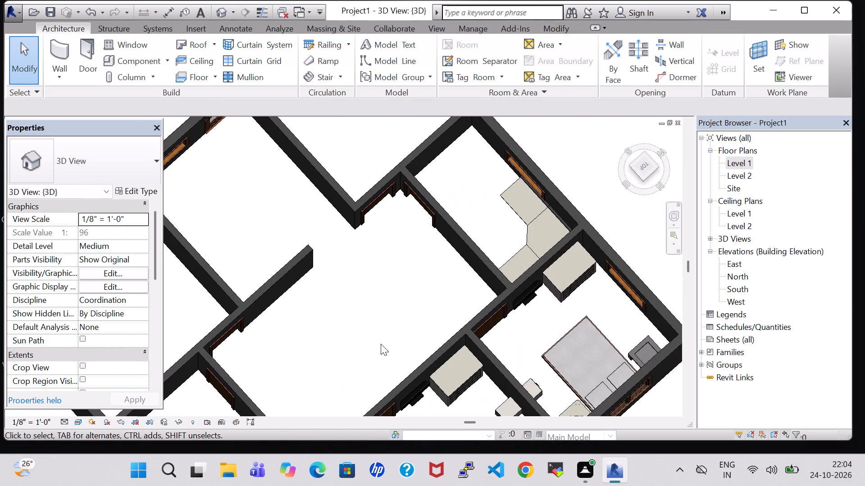
pyautogui.keyDown('shift'); pyautogui.moveTo(384, 338); pyautogui.dragTo(460, 227, button='middle'); pyautogui.keyUp('shift')
pyautogui.scroll(4, 346, 216)
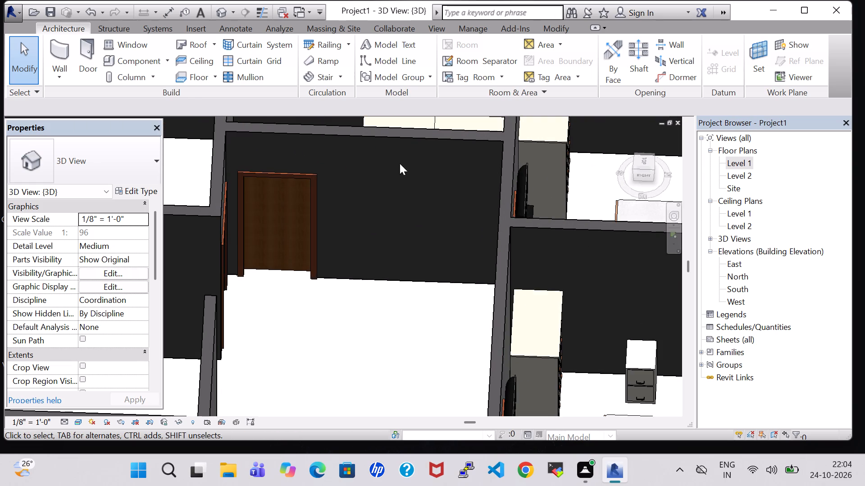
pyautogui.moveTo(401, 160); pyautogui.dragTo(379, 259, button='middle')
pyautogui.scroll(4, 379, 251)
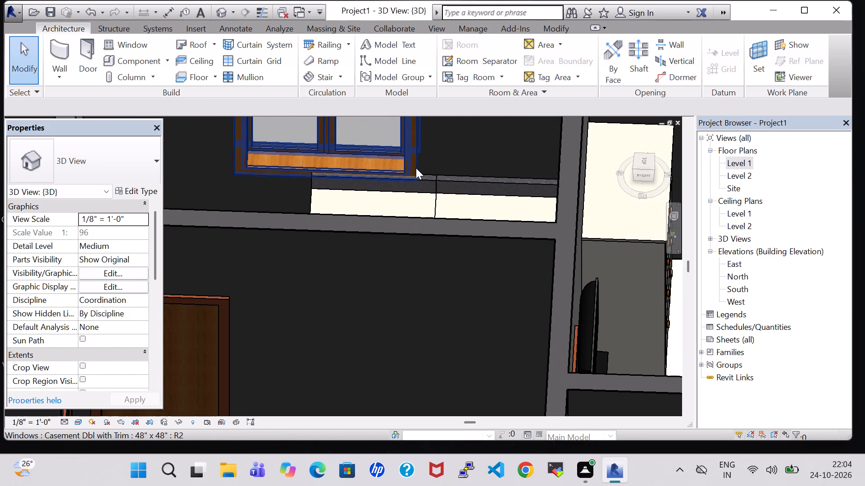
pyautogui.click(416, 168)
pyautogui.click(479, 153)
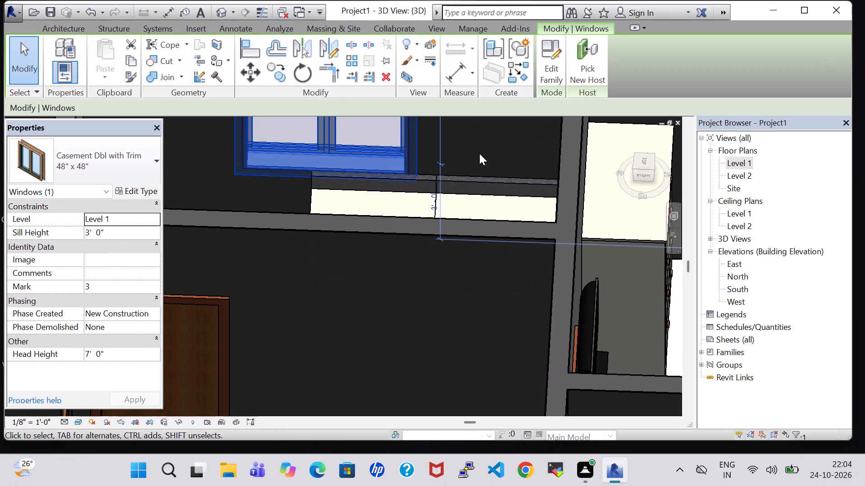
pyautogui.click(483, 173)
pyautogui.click(139, 190)
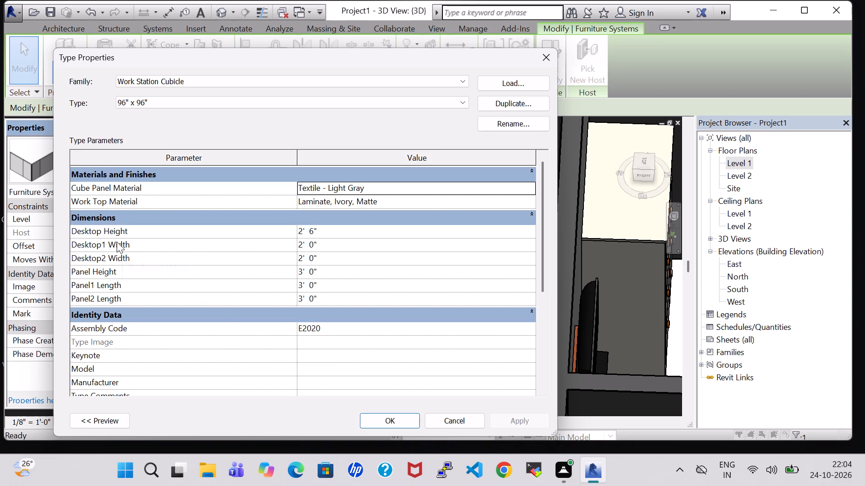
pyautogui.click(537, 57)
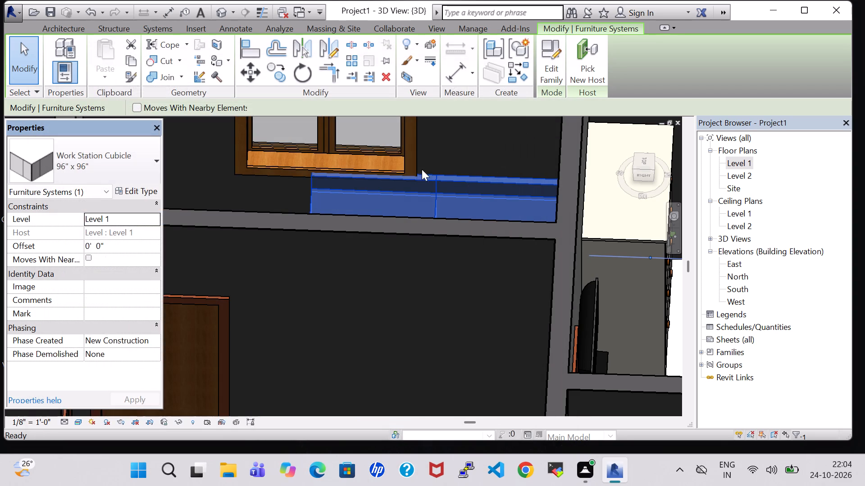
# Nudge the 48" x 48" casement window above the work station cubicle up to a sill height of 3' 4 1/2".
pyautogui.click(433, 152)
pyautogui.click(416, 146)
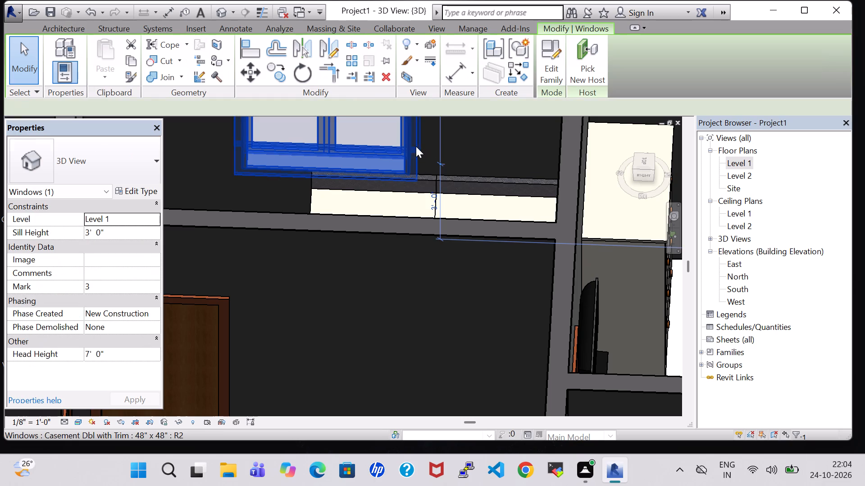
pyautogui.press('Up')
pyautogui.press('Up')
pyautogui.press('Up')
pyautogui.press('Up')
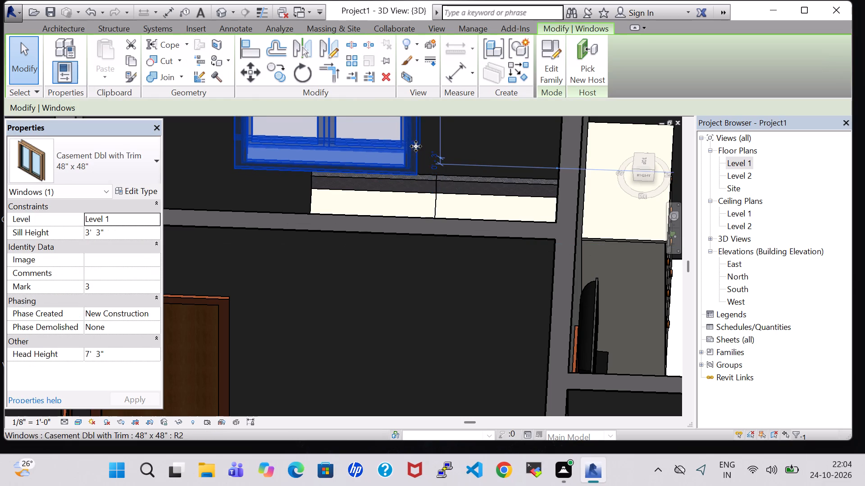
pyautogui.press('Up')
pyautogui.press('Up')
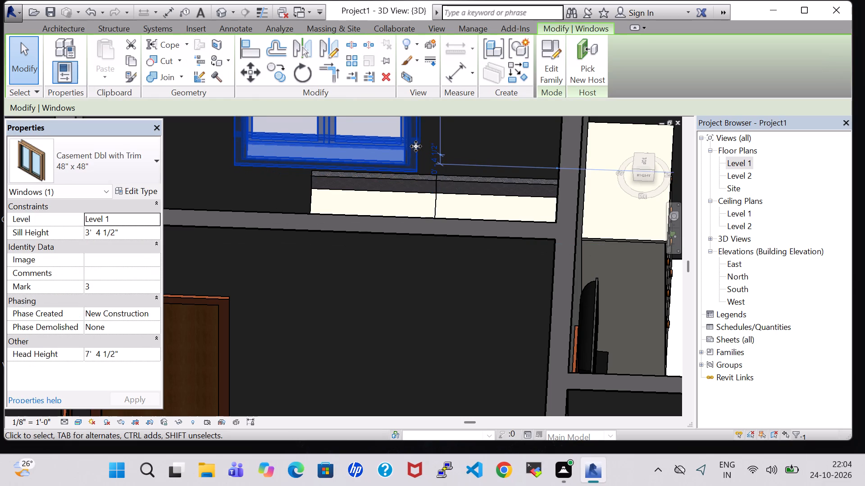
pyautogui.click(502, 149)
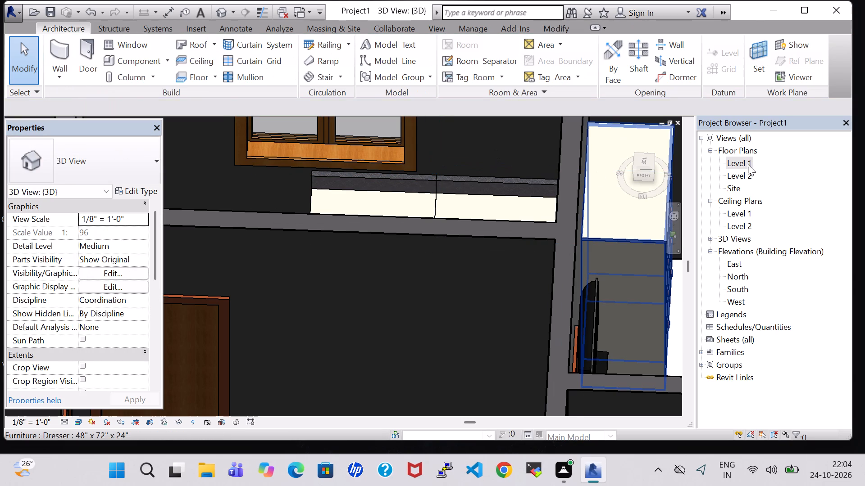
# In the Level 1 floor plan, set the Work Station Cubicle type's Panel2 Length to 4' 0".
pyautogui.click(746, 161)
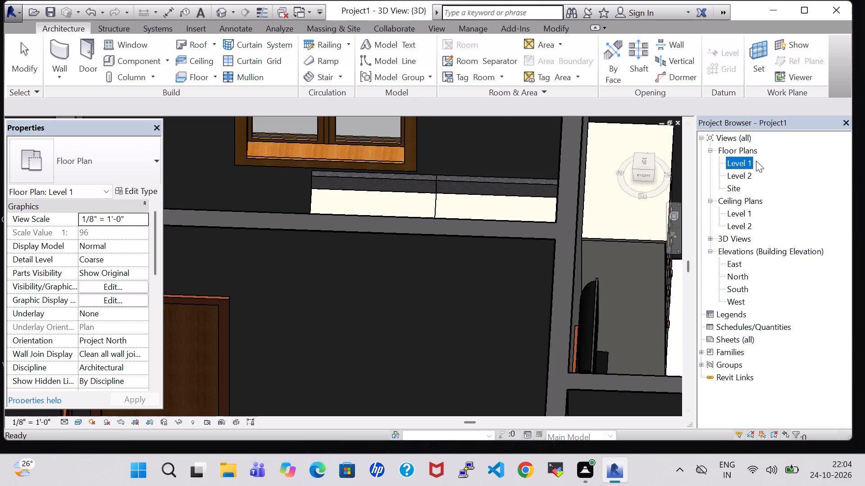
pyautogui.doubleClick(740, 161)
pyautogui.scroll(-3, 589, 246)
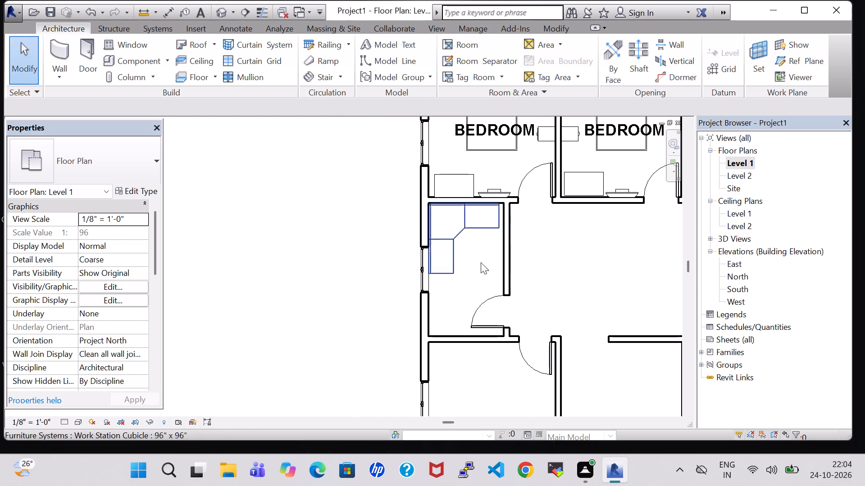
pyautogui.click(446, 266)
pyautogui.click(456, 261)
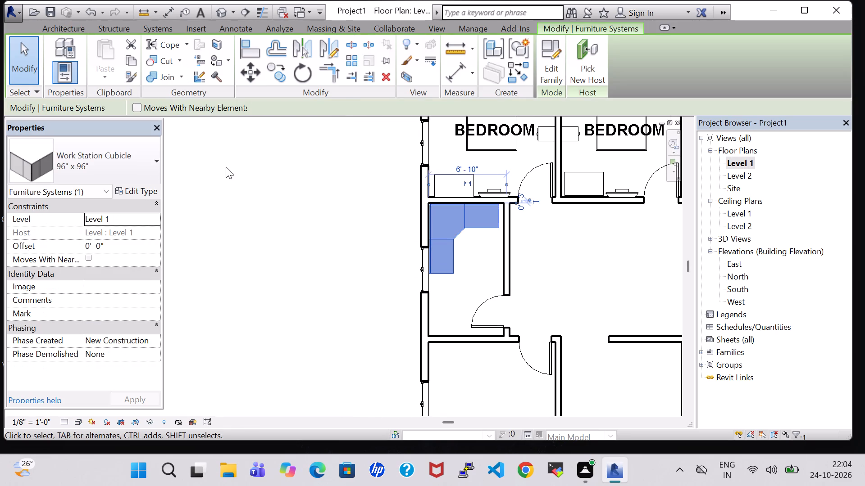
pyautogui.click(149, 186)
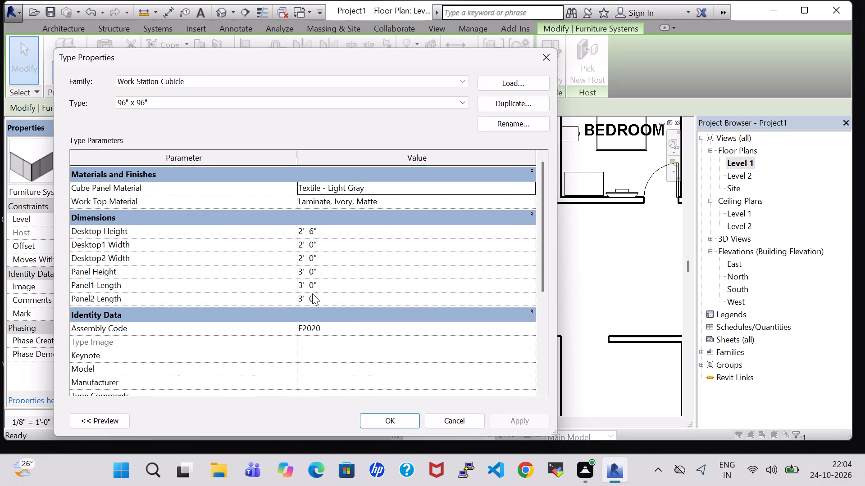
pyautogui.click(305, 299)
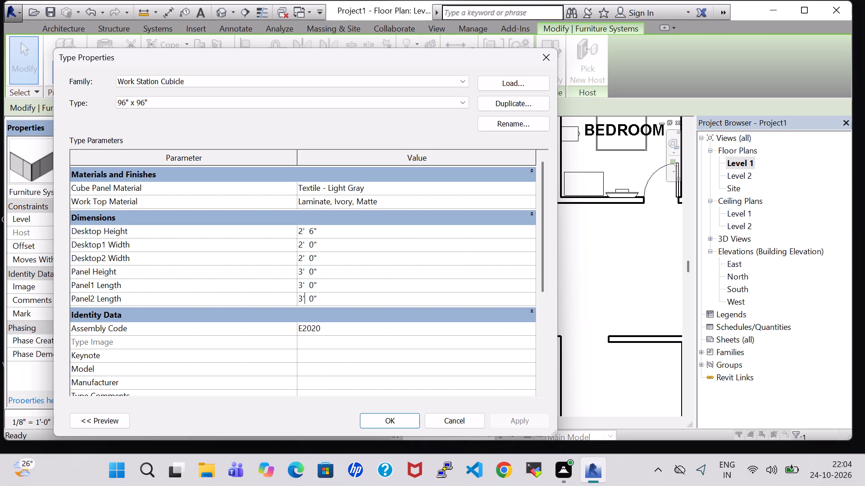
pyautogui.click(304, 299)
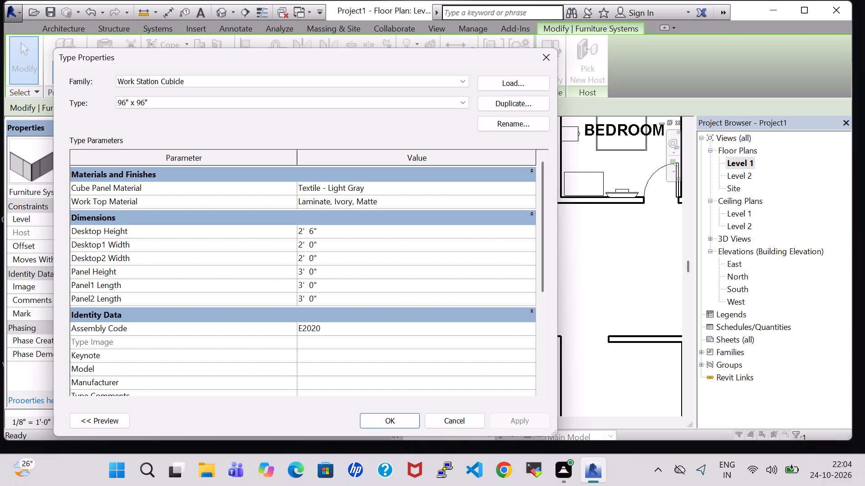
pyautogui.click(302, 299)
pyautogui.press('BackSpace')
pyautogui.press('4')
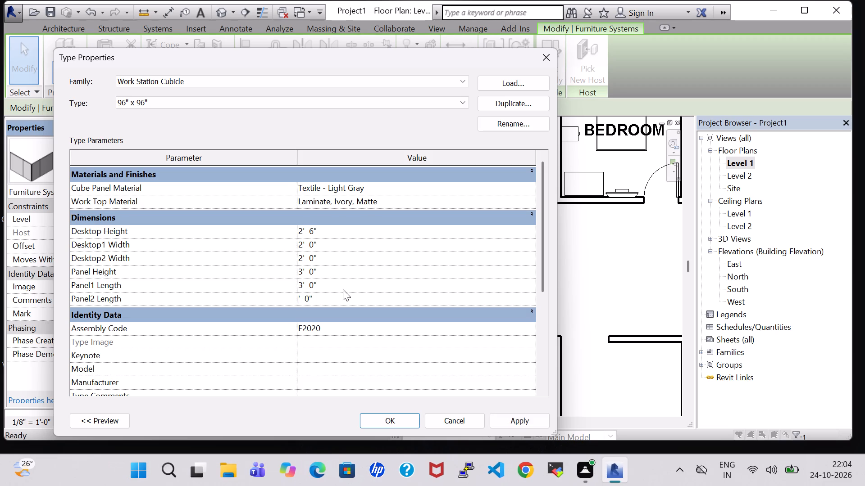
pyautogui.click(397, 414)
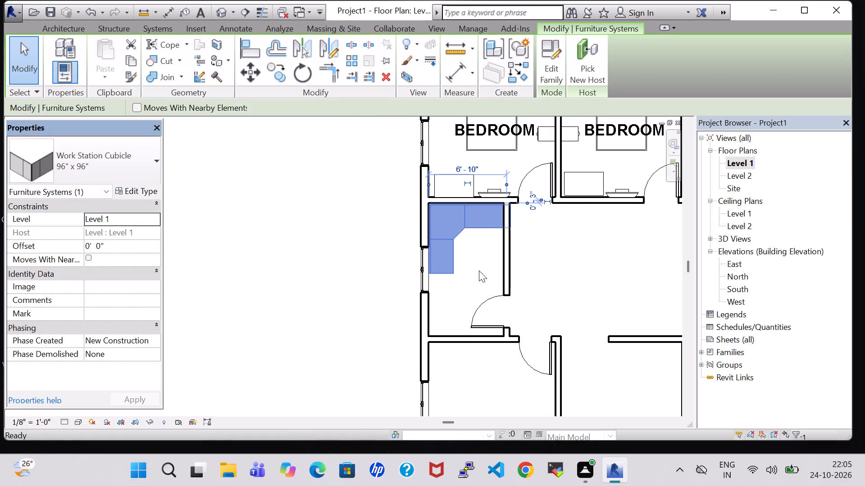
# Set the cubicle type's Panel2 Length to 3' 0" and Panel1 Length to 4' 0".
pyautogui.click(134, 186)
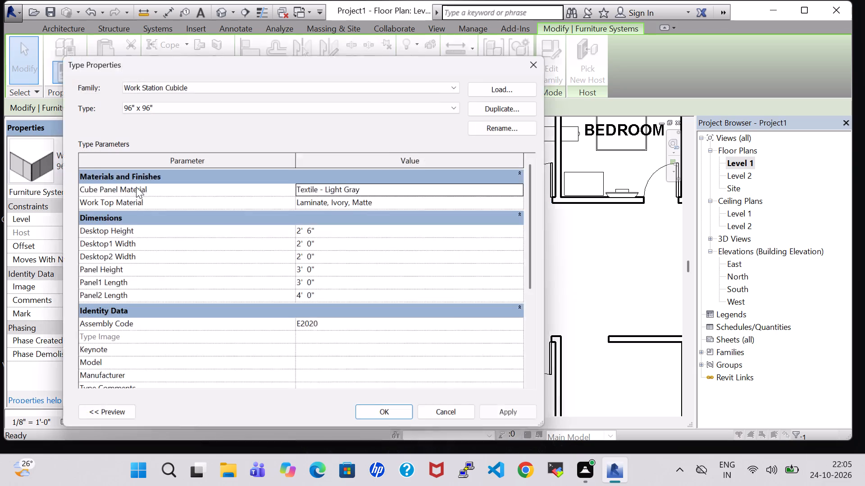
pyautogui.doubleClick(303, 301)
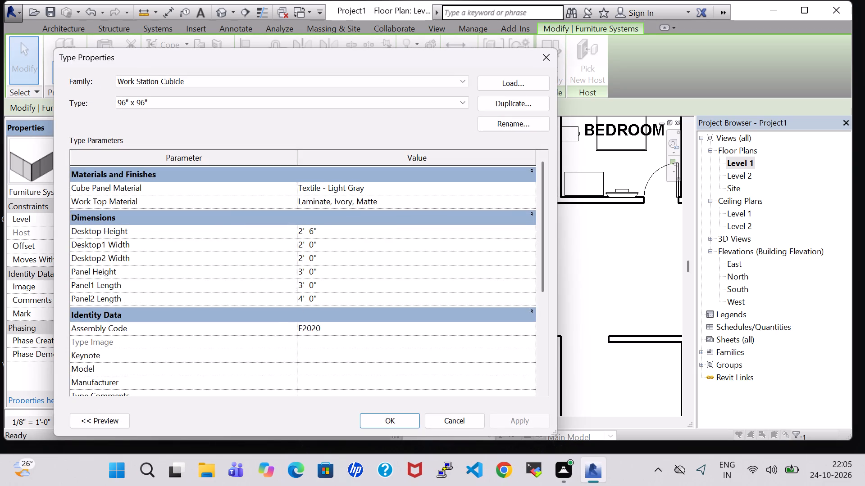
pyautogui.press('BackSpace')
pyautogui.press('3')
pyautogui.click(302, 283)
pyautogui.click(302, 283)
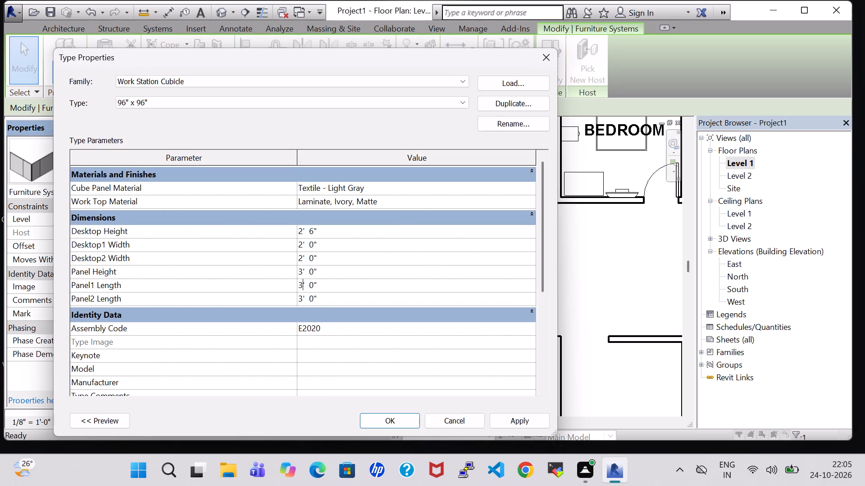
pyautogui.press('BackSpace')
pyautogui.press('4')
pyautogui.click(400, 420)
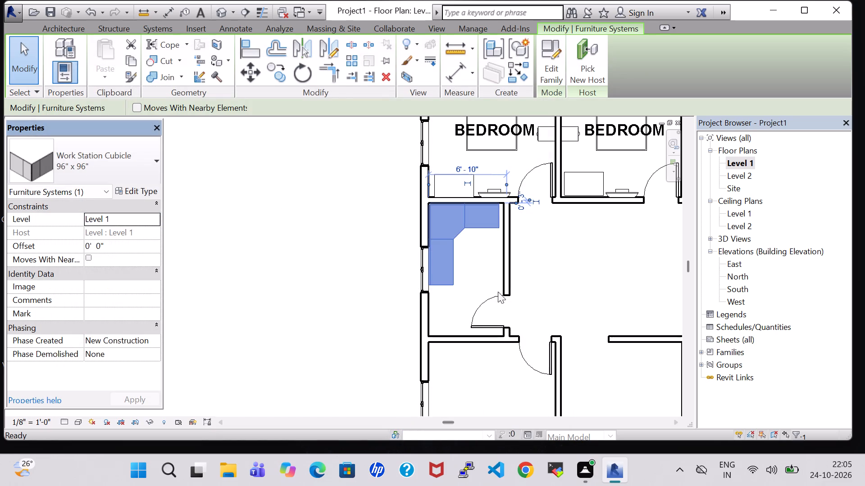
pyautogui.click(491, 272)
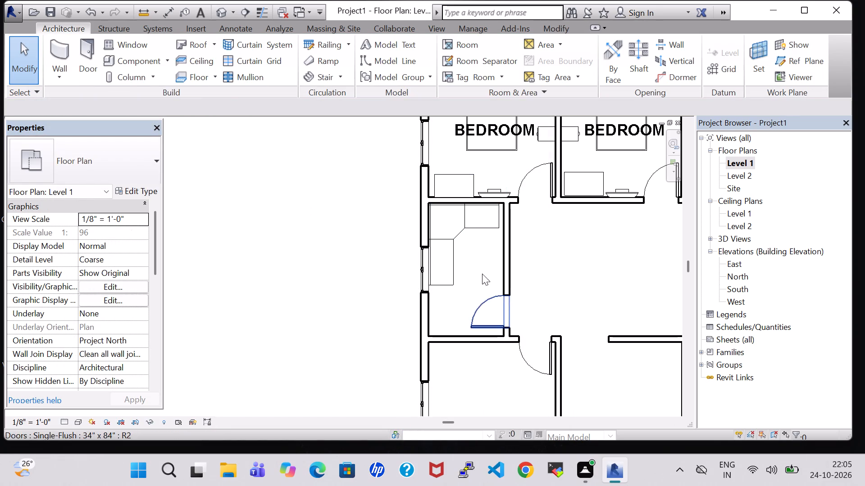
# Set the cubicle type's Panel2 Length to 2' 5" and Panel1 Length to 5' 0".
pyautogui.click(453, 256)
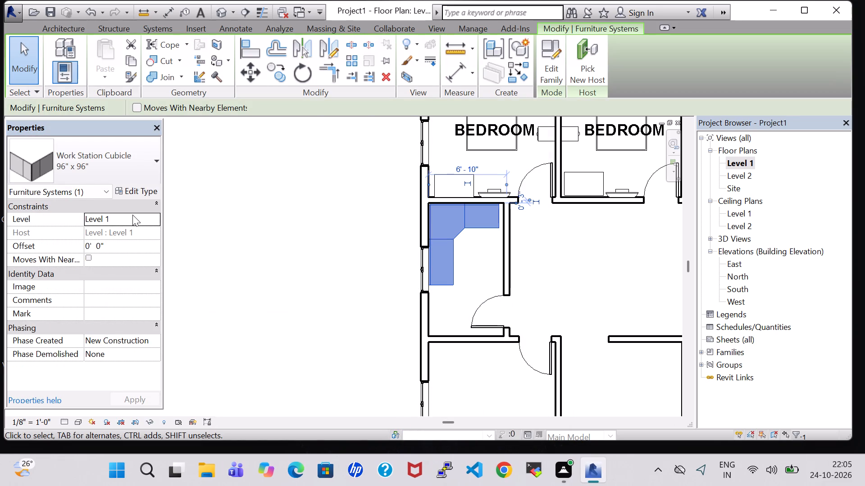
pyautogui.click(121, 187)
pyautogui.click(305, 301)
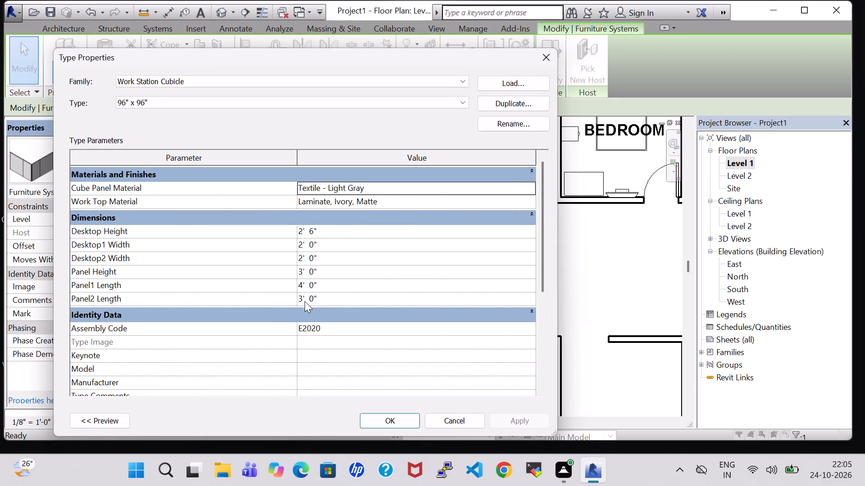
pyautogui.click(302, 301)
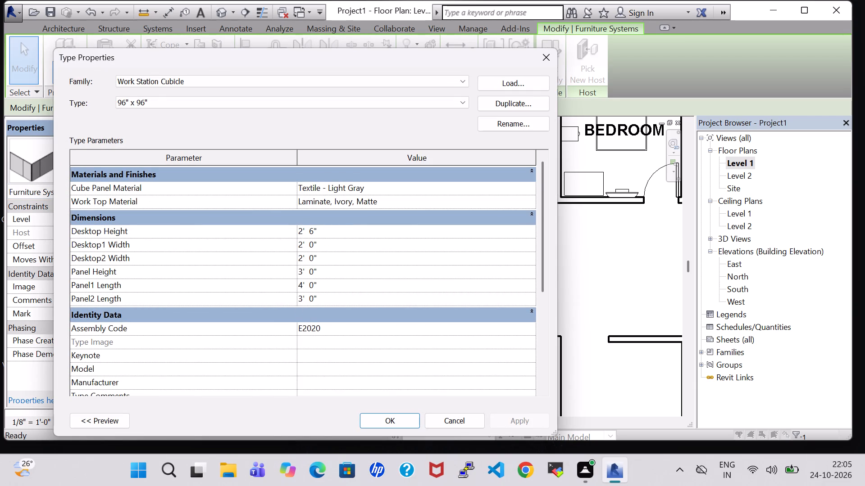
pyautogui.press('BackSpace')
pyautogui.press('2')
pyautogui.click(313, 300)
pyautogui.press('BackSpace')
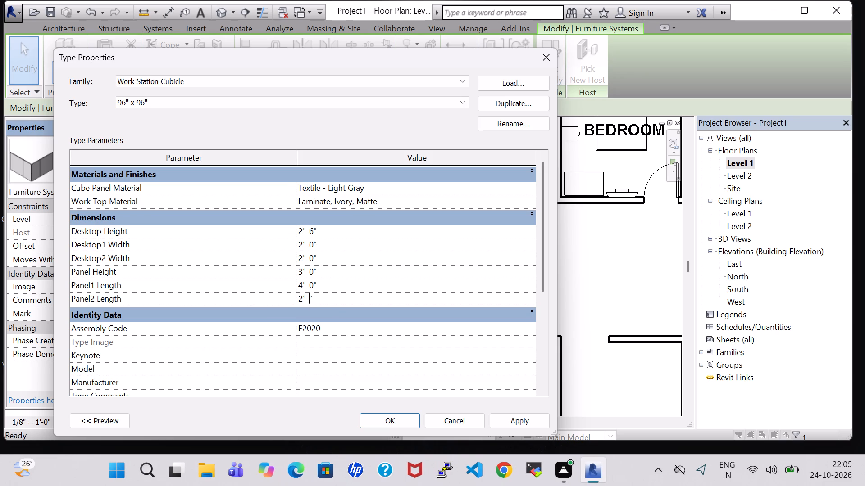
pyautogui.press('5')
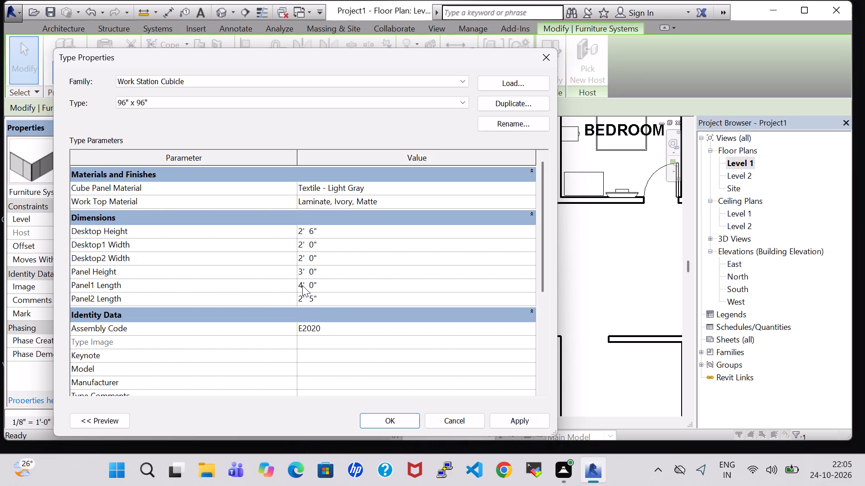
pyautogui.doubleClick(302, 285)
pyautogui.press('BackSpace')
pyautogui.press('5')
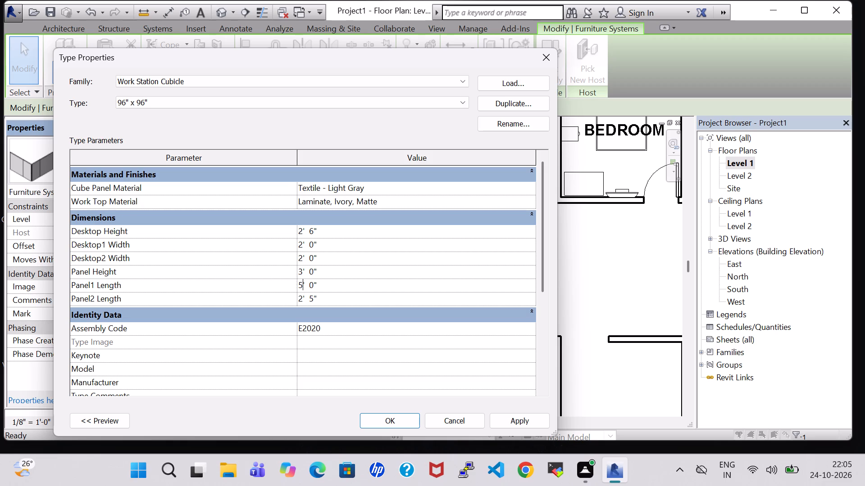
pyautogui.click(395, 420)
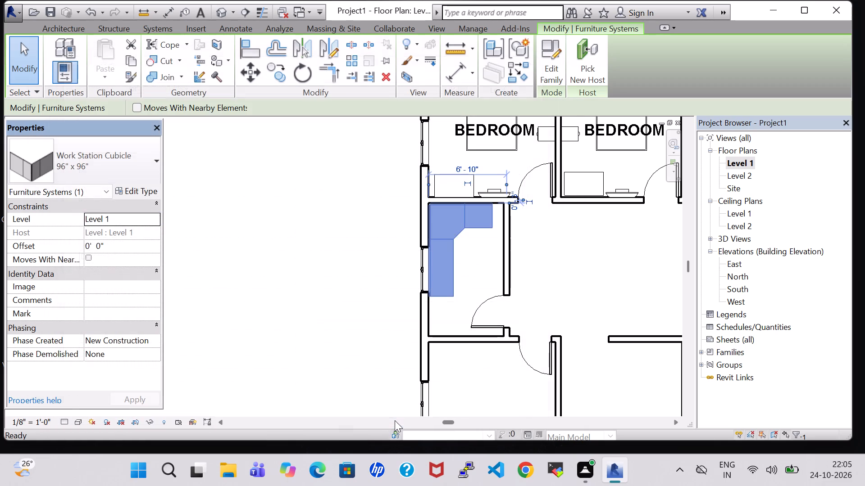
# Load the Sink Kitchen-Double family from the Plumbing > Architectural > Fixtures > Sinks library folder as a component.
pyautogui.click(485, 270)
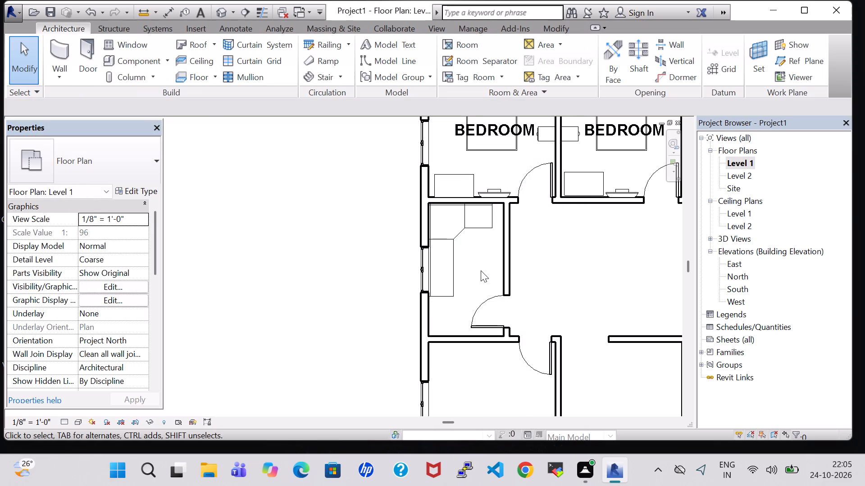
pyautogui.scroll(4, 481, 270)
pyautogui.moveTo(481, 270); pyautogui.dragTo(484, 271, button='middle')
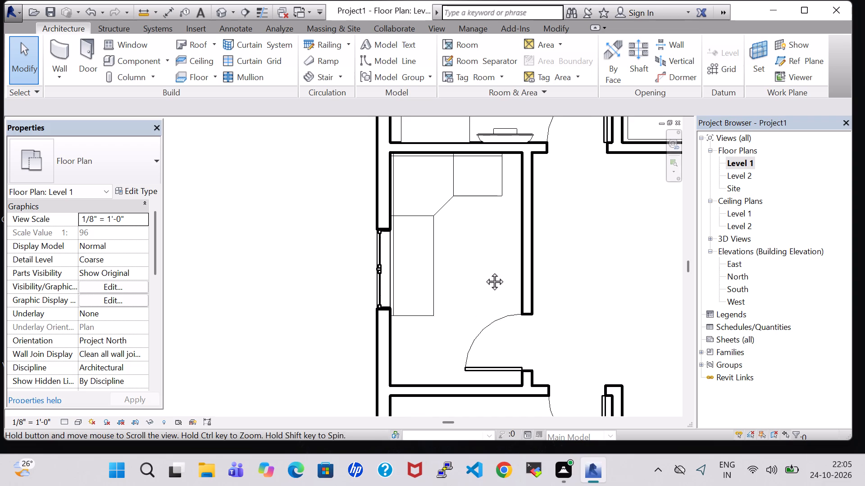
pyautogui.moveTo(484, 271); pyautogui.dragTo(492, 277, button='middle')
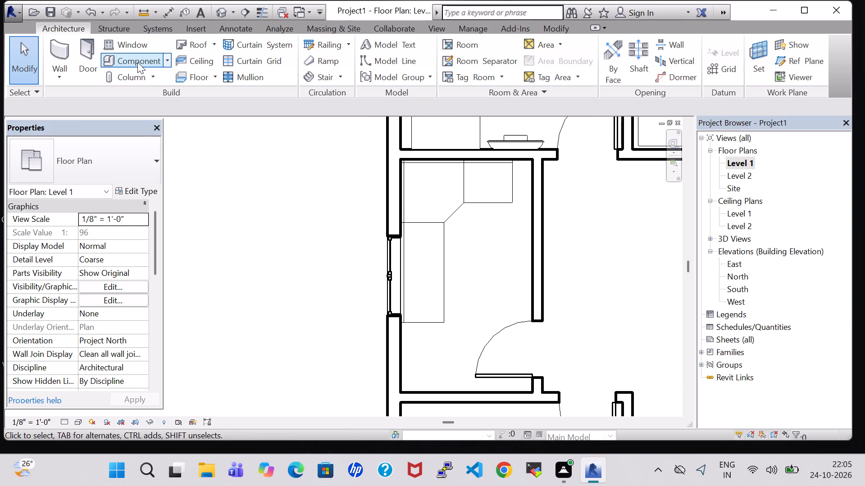
pyautogui.click(137, 62)
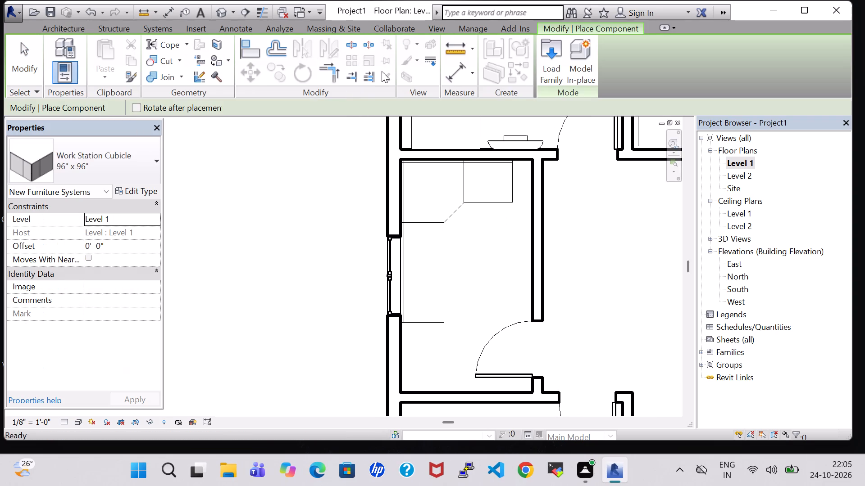
pyautogui.click(548, 74)
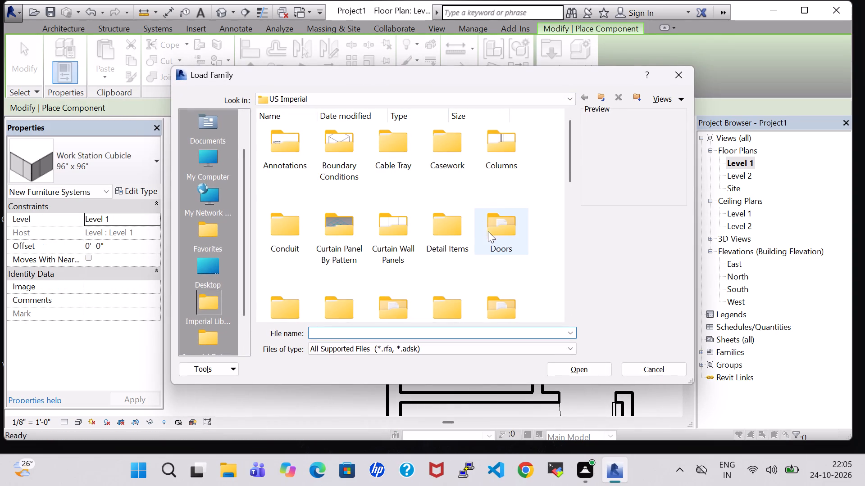
pyautogui.click(501, 239)
pyautogui.press('p')
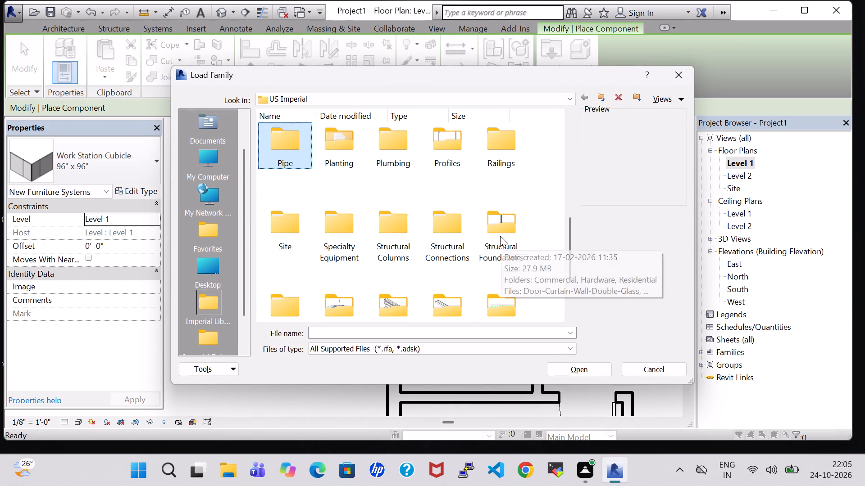
pyautogui.doubleClick(394, 152)
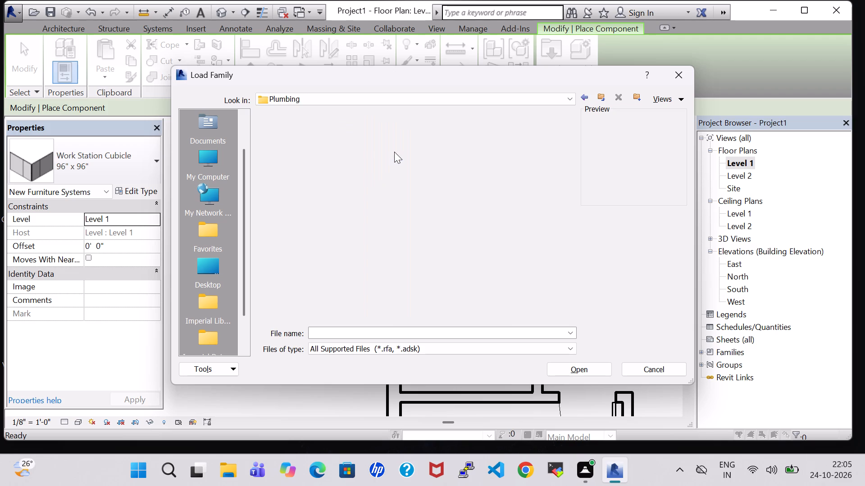
pyautogui.doubleClick(304, 151)
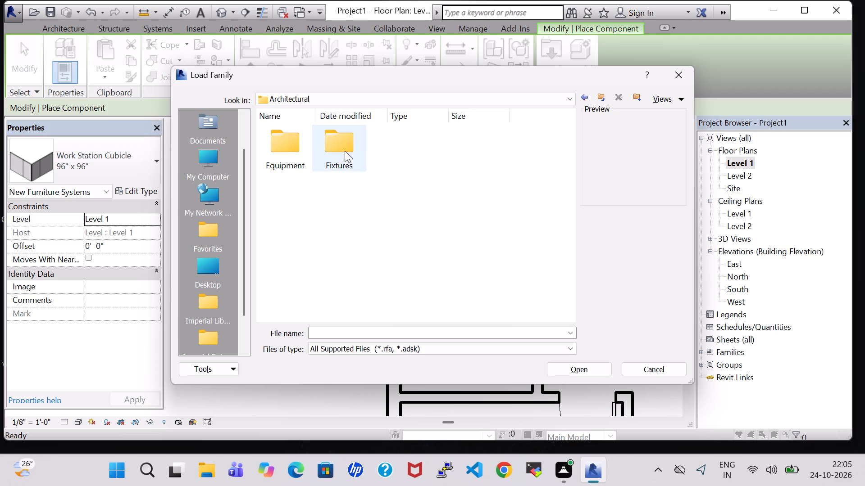
pyautogui.doubleClick(338, 151)
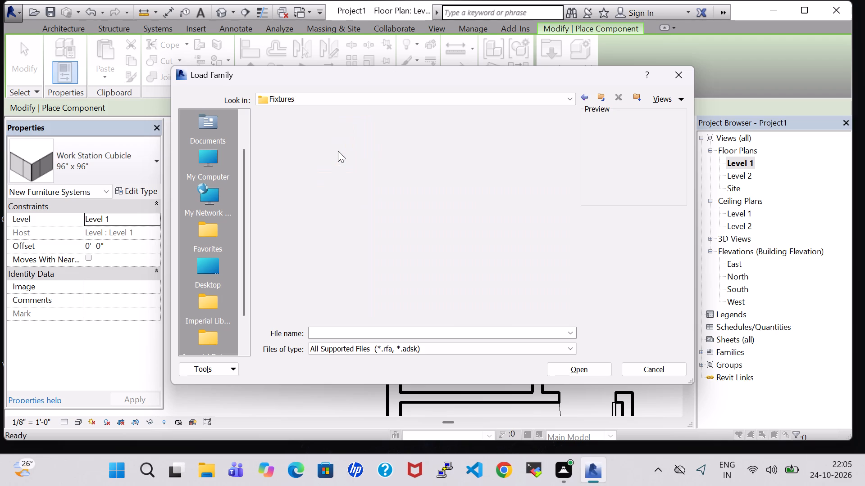
pyautogui.doubleClick(487, 158)
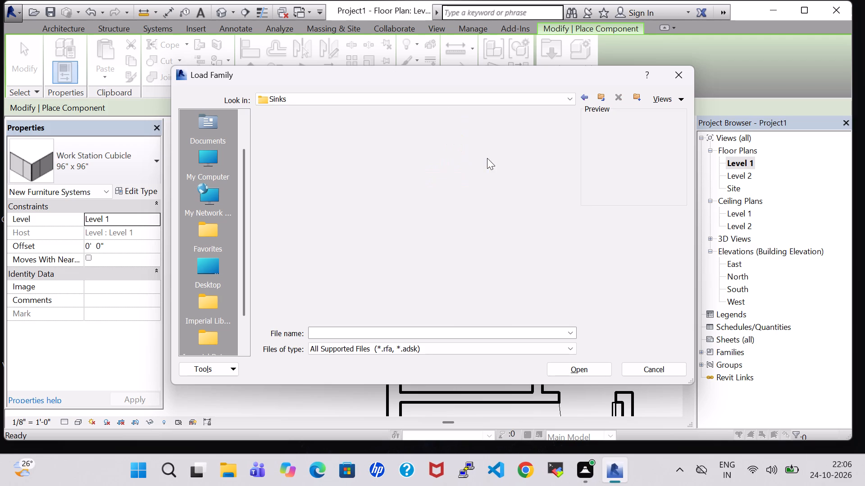
pyautogui.click(307, 162)
pyautogui.click(560, 376)
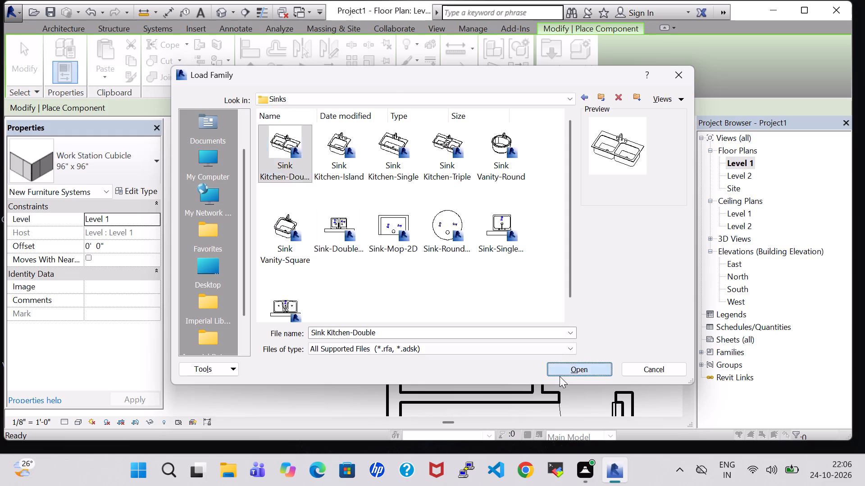
# Place the 42" x 21" double kitchen sink in the work station room's southwest corner, rotated so its faucet side backs onto the south wall.
pyautogui.press('space')
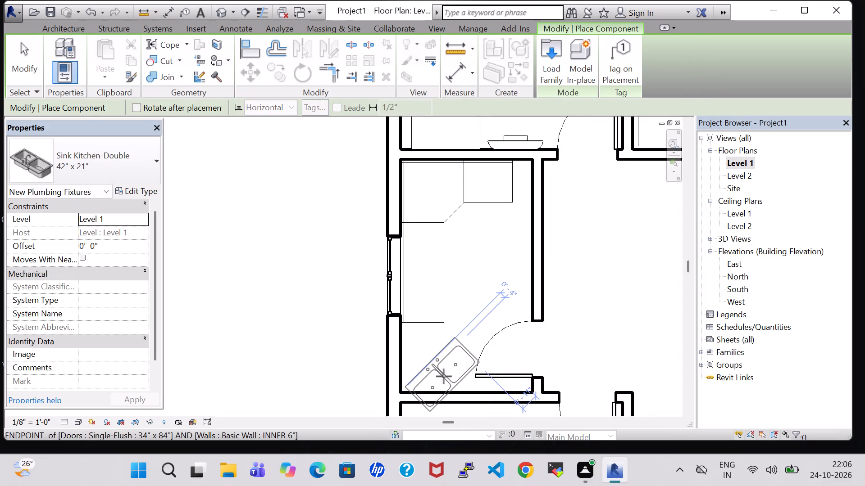
pyautogui.press('space')
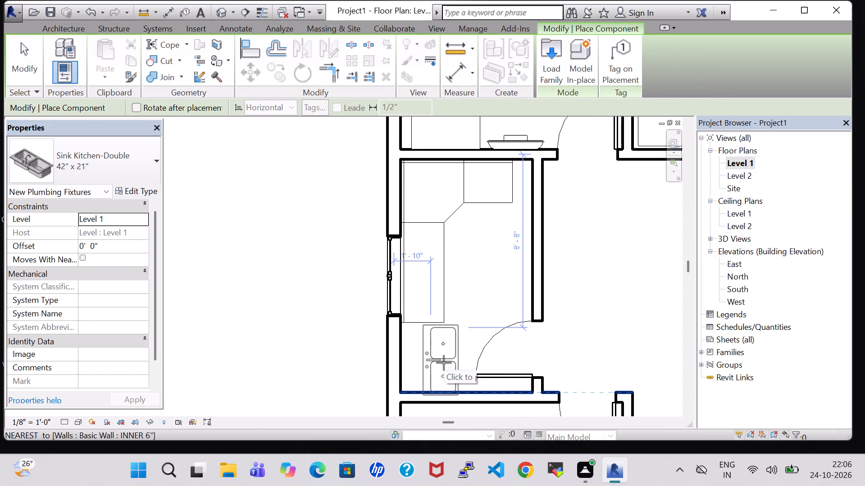
pyautogui.press('space')
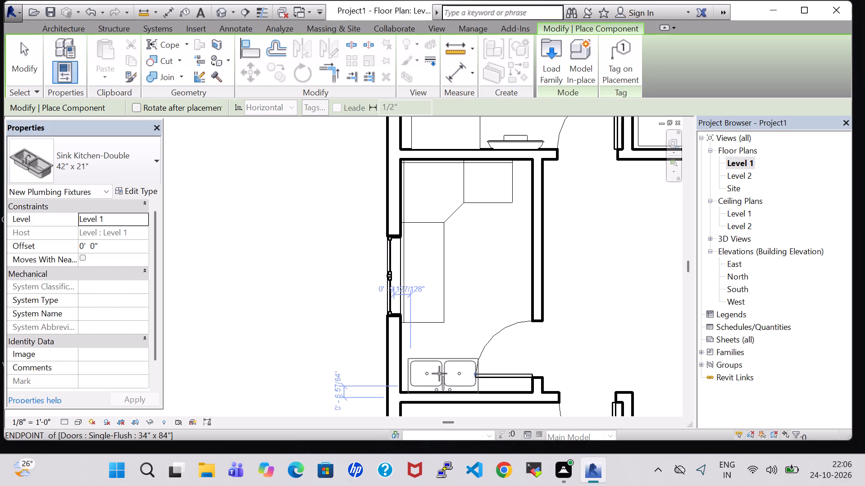
pyautogui.scroll(3, 439, 373)
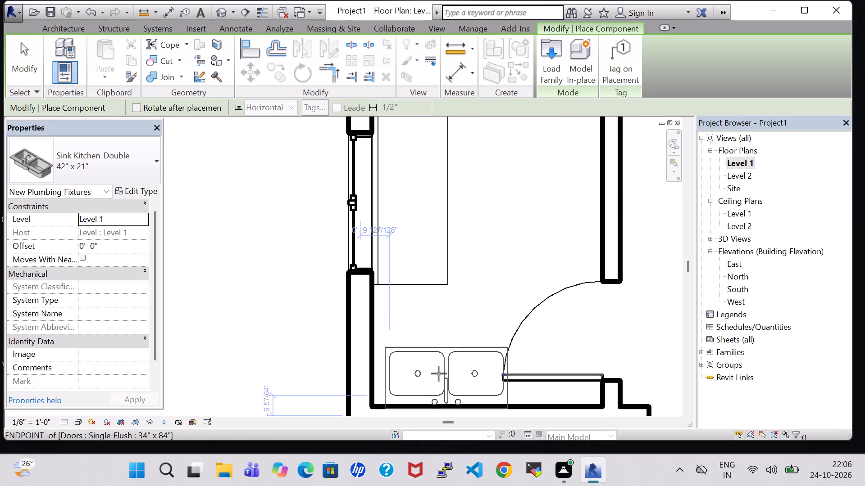
pyautogui.scroll(4, 439, 373)
pyautogui.moveTo(439, 373); pyautogui.dragTo(448, 287, button='middle')
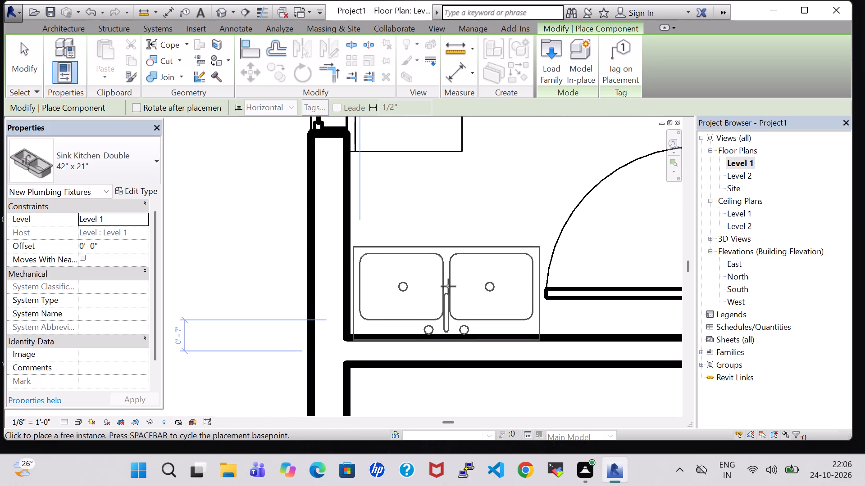
pyautogui.click(444, 286)
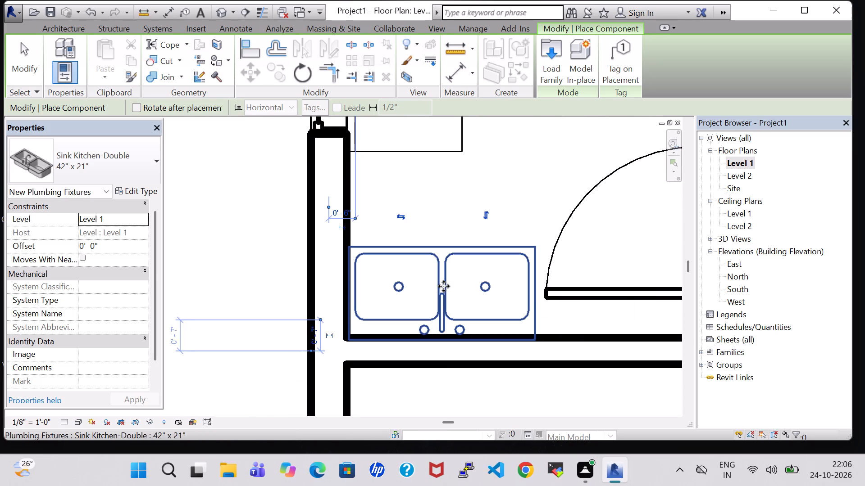
pyautogui.press('Escape')
pyautogui.press('Escape')
# Inspect the placed sink and the surrounding rooms in the 3D view from several angles.
pyautogui.click(218, 11)
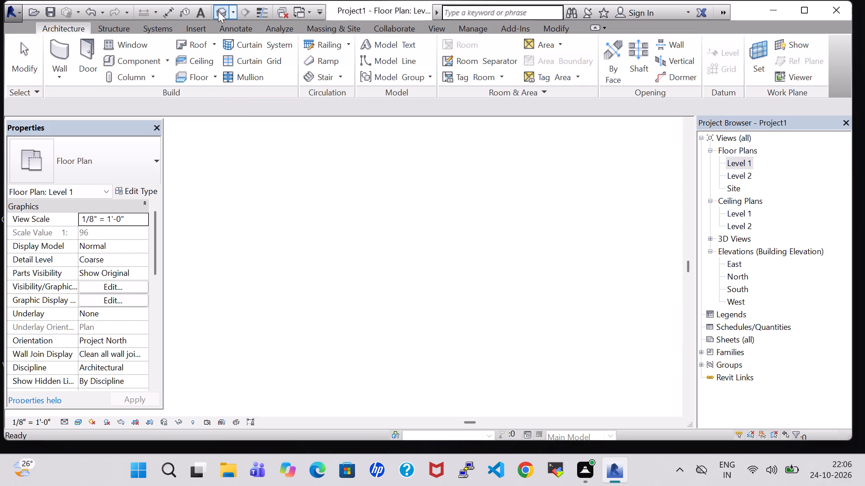
pyautogui.scroll(-4, 401, 165)
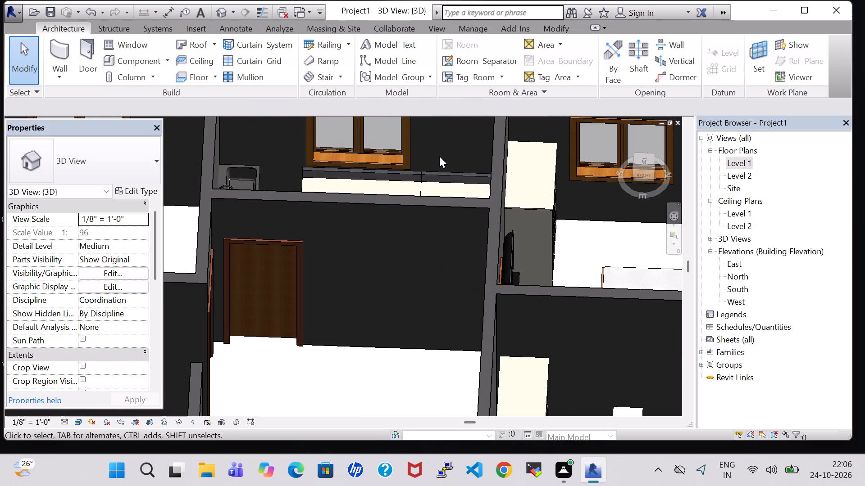
pyautogui.keyDown('shift'); pyautogui.moveTo(439, 156); pyautogui.dragTo(394, 218, button='middle'); pyautogui.keyUp('shift')
pyautogui.keyDown('shift'); pyautogui.moveTo(462, 200); pyautogui.dragTo(441, 165, button='middle'); pyautogui.keyUp('shift')
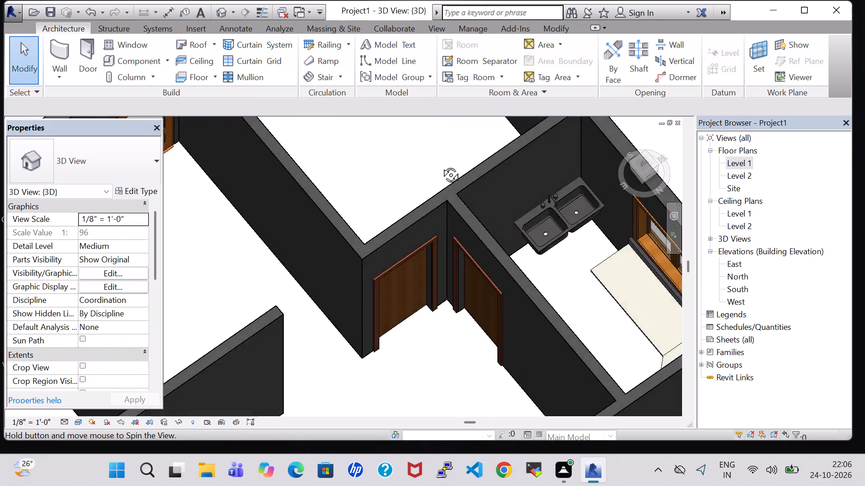
pyautogui.keyDown('shift'); pyautogui.moveTo(441, 165); pyautogui.dragTo(450, 147, button='middle'); pyautogui.keyUp('shift')
pyautogui.keyDown('shift'); pyautogui.moveTo(518, 213); pyautogui.dragTo(471, 200, button='middle'); pyautogui.keyUp('shift')
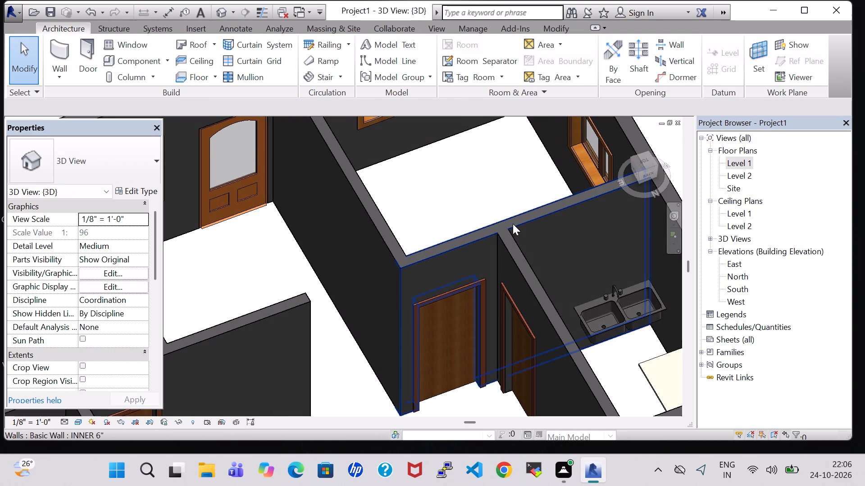
pyautogui.moveTo(574, 253); pyautogui.dragTo(417, 184, button='middle')
pyautogui.keyDown('shift'); pyautogui.moveTo(447, 287); pyautogui.dragTo(428, 240, button='middle'); pyautogui.keyUp('shift')
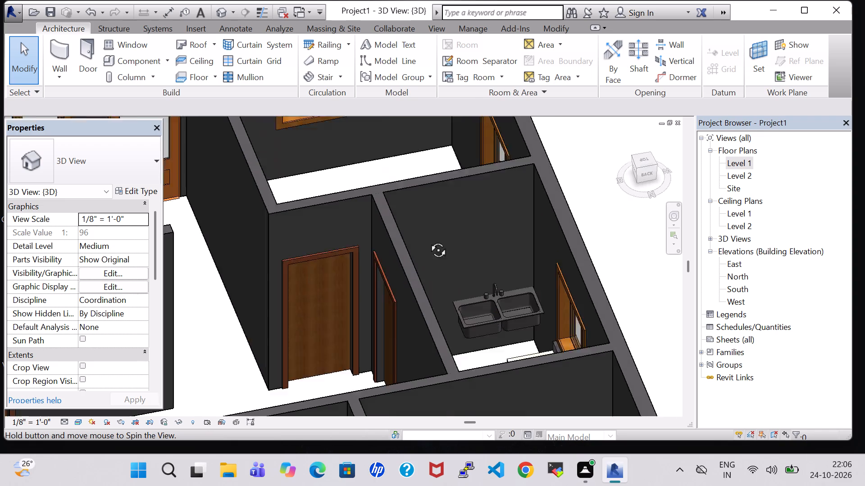
pyautogui.keyDown('shift'); pyautogui.moveTo(428, 240); pyautogui.dragTo(496, 288, button='middle'); pyautogui.keyUp('shift')
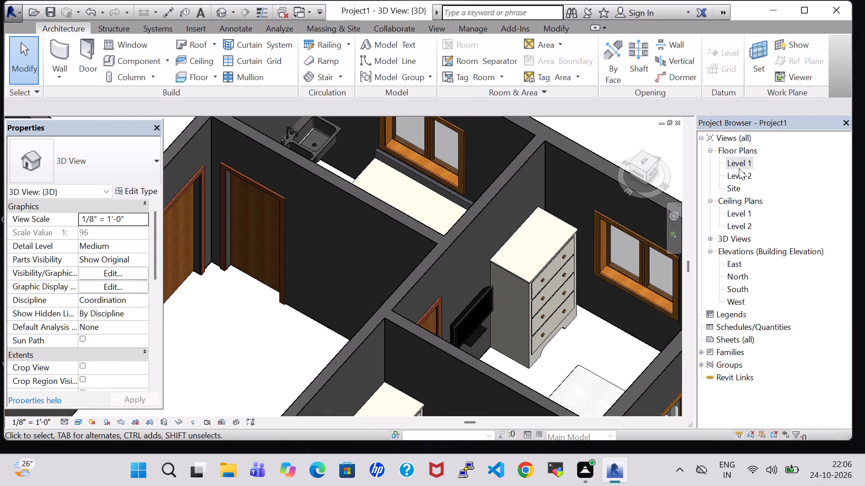
# In the Level 1 floor plan, change the Single-Flush door beside the sink to the 32" x 84" type.
pyautogui.doubleClick(739, 163)
pyautogui.click(466, 248)
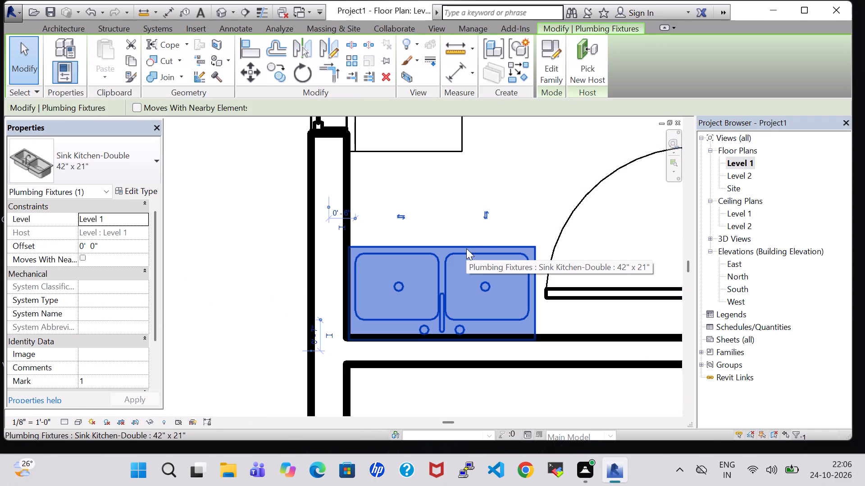
pyautogui.click(526, 188)
pyautogui.scroll(-3, 525, 185)
pyautogui.moveTo(525, 185); pyautogui.dragTo(489, 241, button='middle')
pyautogui.middleClick(483, 243)
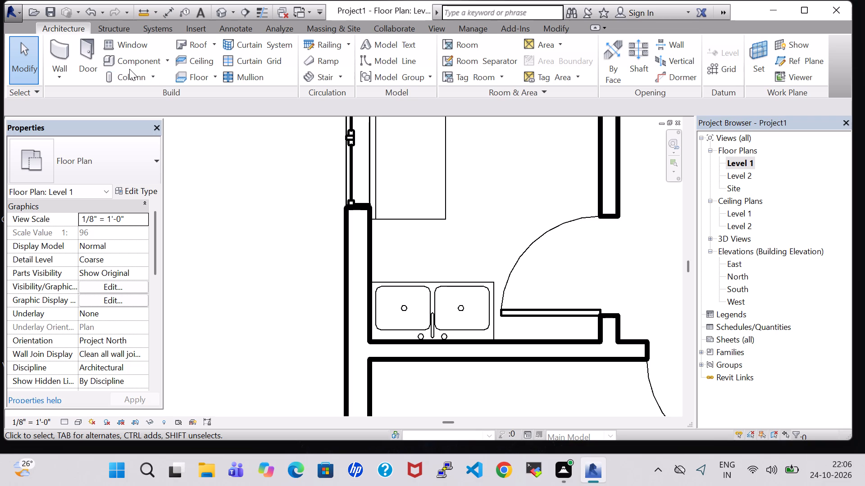
pyautogui.click(549, 224)
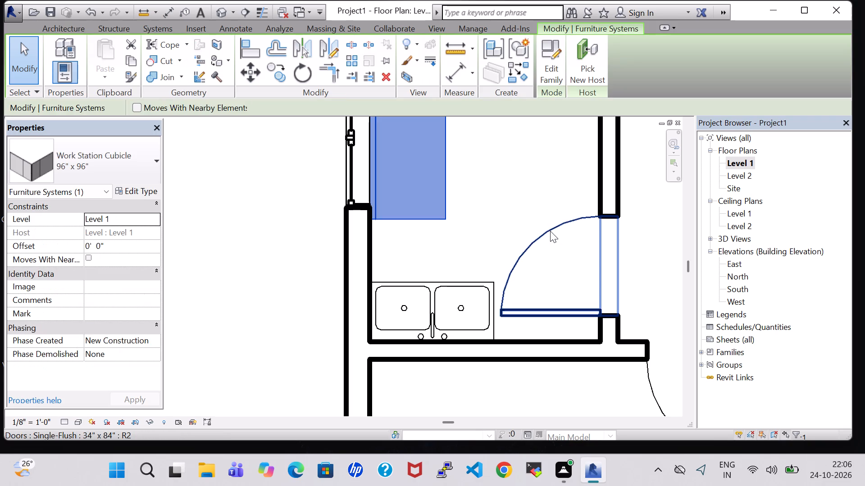
pyautogui.click(550, 231)
pyautogui.click(96, 170)
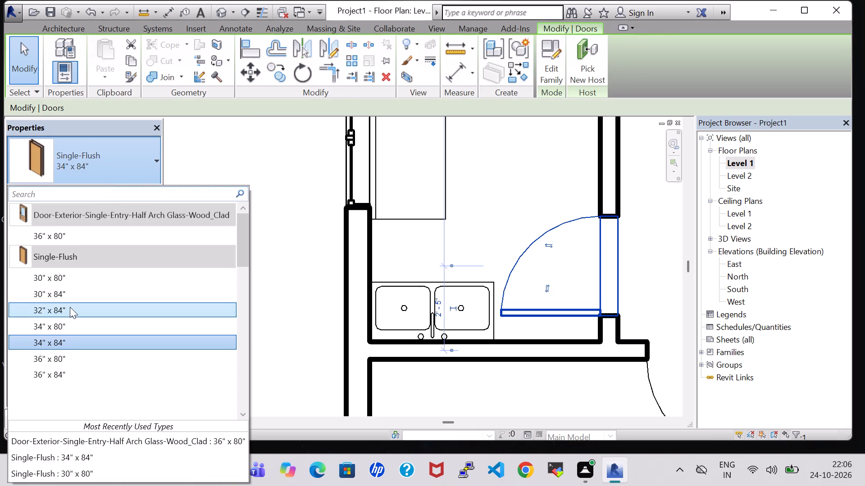
pyautogui.click(70, 309)
pyautogui.click(535, 172)
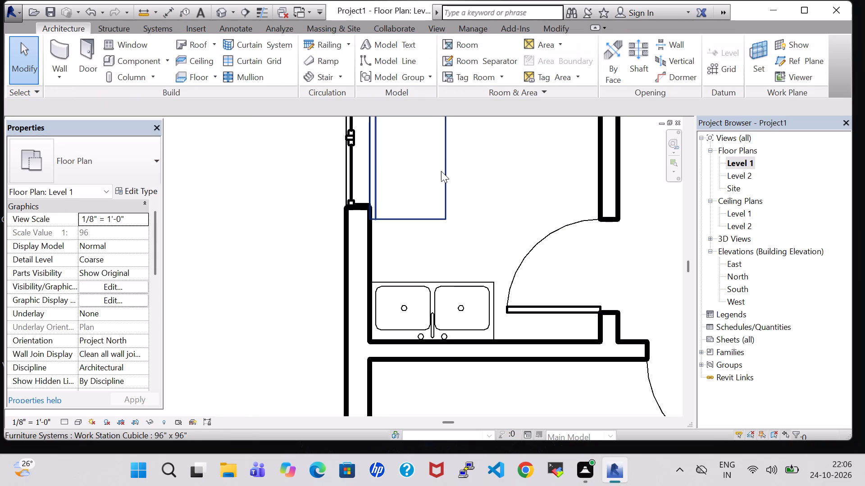
# Load the Cook Top-4 Unit family from the Specialty Equipment > Domestic library folder as a component.
pyautogui.click(135, 59)
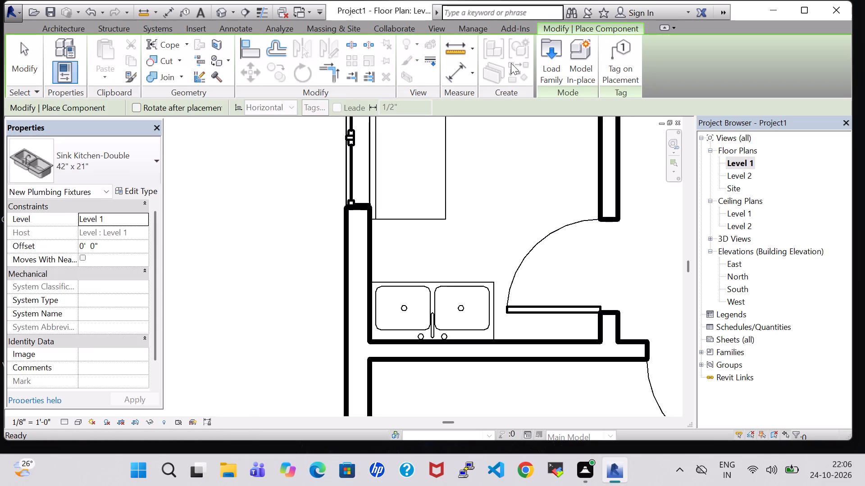
pyautogui.click(542, 69)
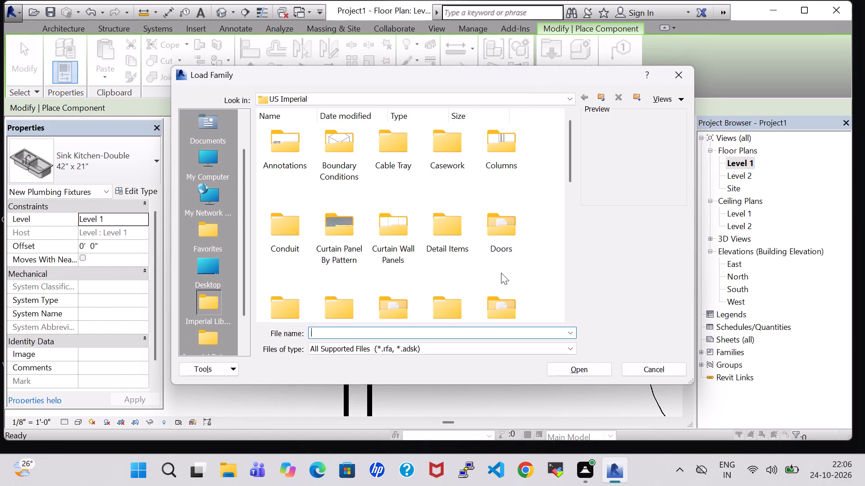
pyautogui.scroll(-1, 501, 273)
pyautogui.click(500, 176)
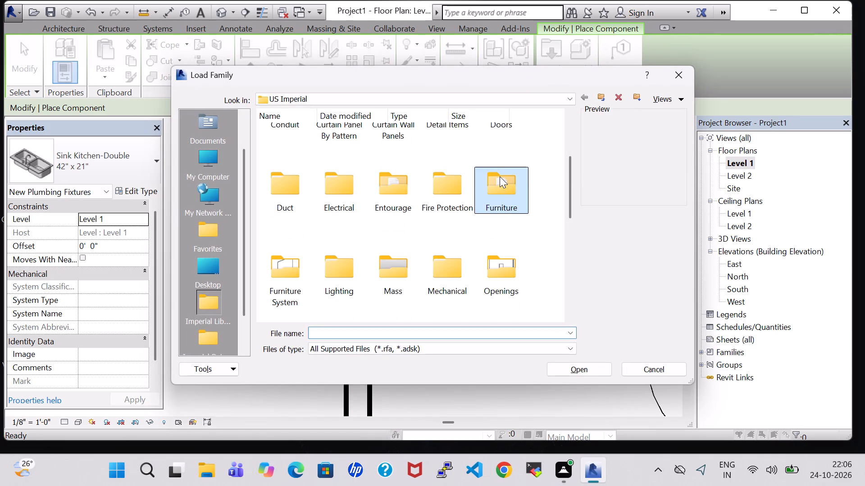
pyautogui.doubleClick(497, 176)
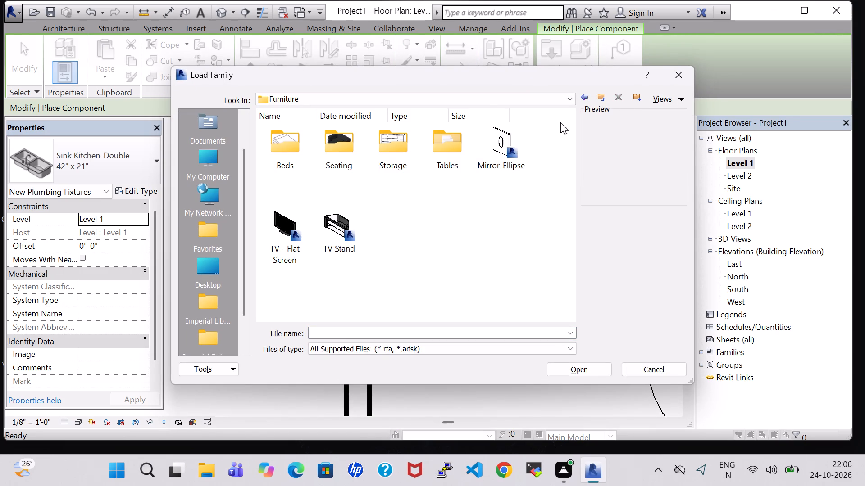
pyautogui.click(585, 98)
pyautogui.click(393, 234)
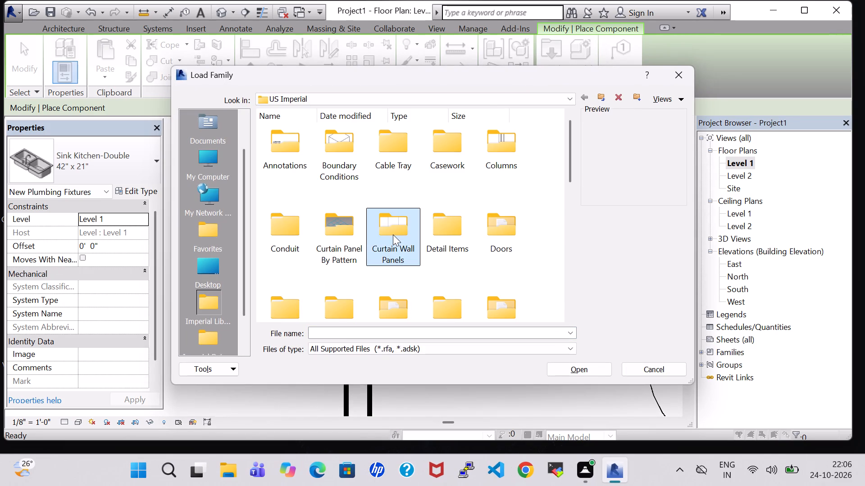
pyautogui.press('s')
pyautogui.doubleClick(341, 145)
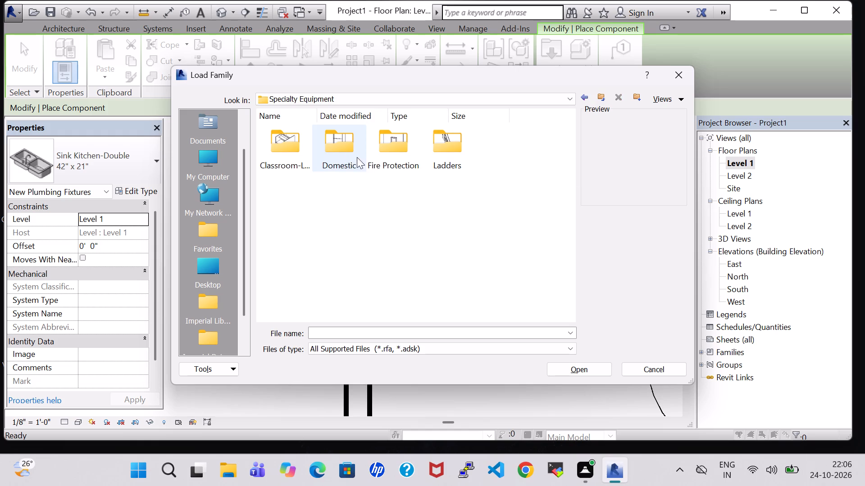
pyautogui.doubleClick(339, 155)
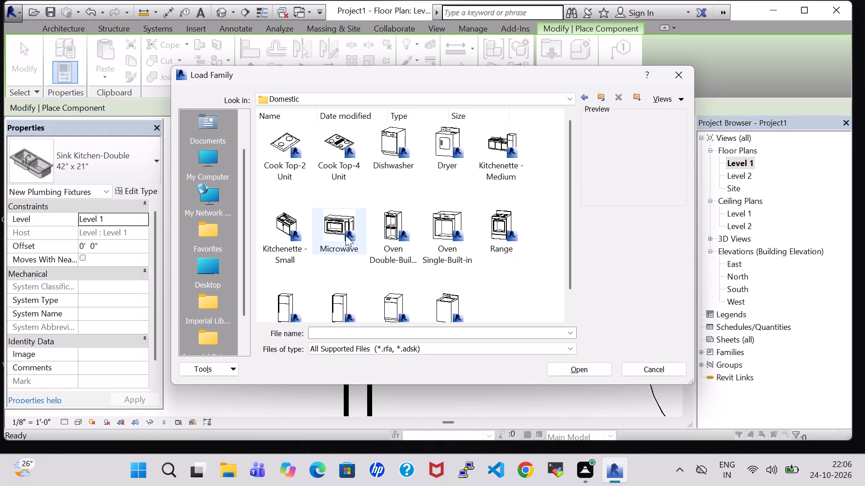
pyautogui.click(330, 138)
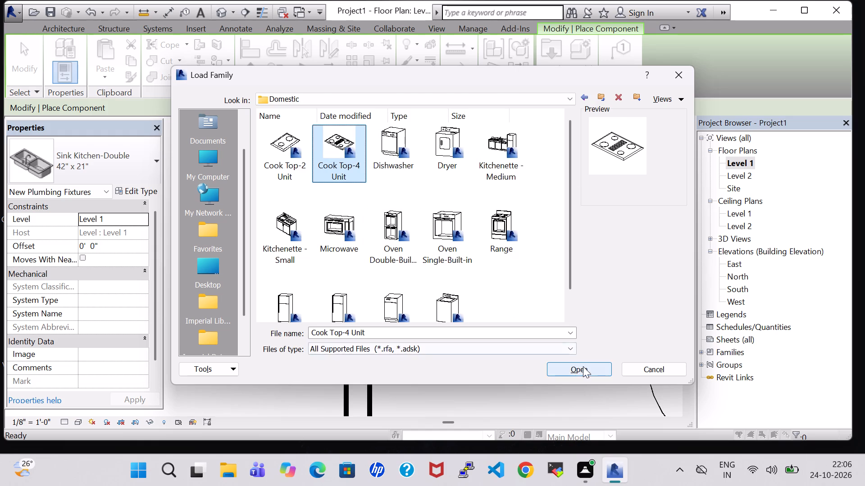
pyautogui.click(583, 366)
# Place the 36" x 20" four-unit cooktop on the work station counter's west leg beside the window, rotated lengthwise along the wall.
pyautogui.moveTo(459, 227); pyautogui.dragTo(452, 284, button='middle')
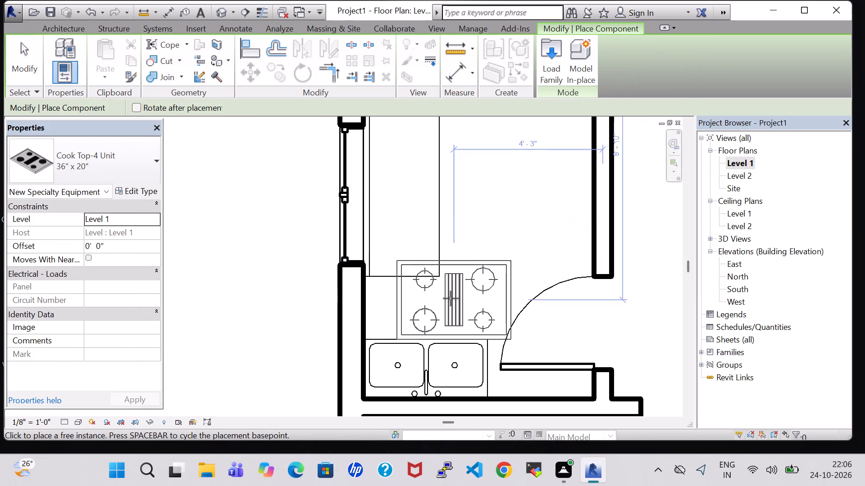
pyautogui.press('space')
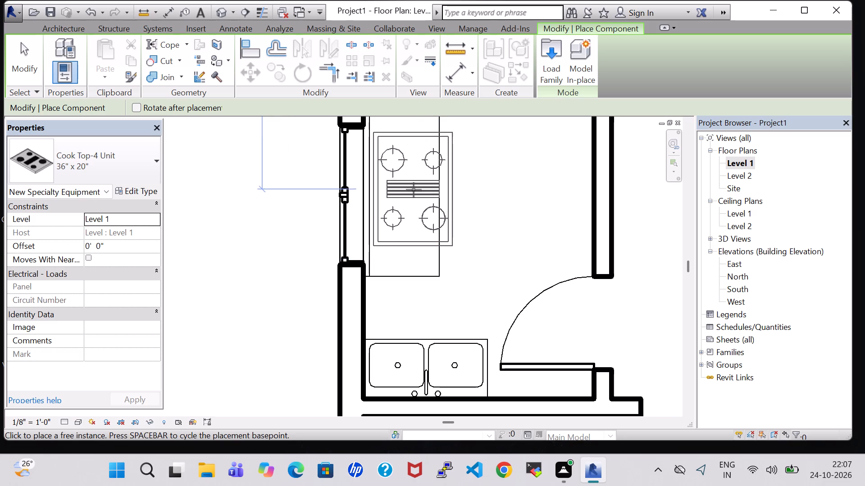
pyautogui.scroll(4, 412, 190)
pyautogui.moveTo(412, 190); pyautogui.dragTo(440, 320, button='middle')
pyautogui.scroll(1, 438, 297)
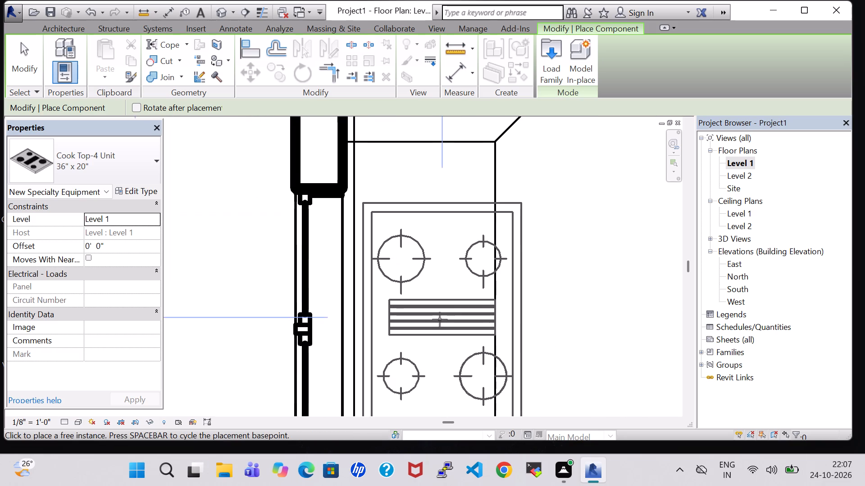
pyautogui.click(425, 314)
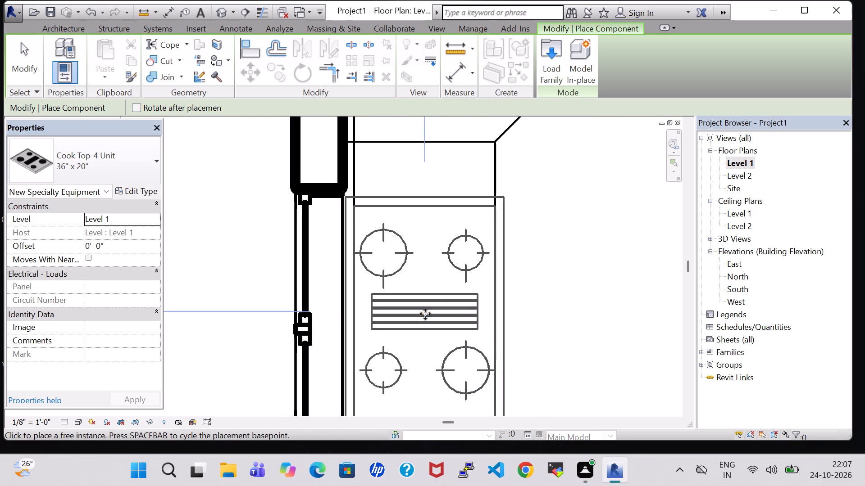
pyautogui.press('Escape')
pyautogui.press('Escape')
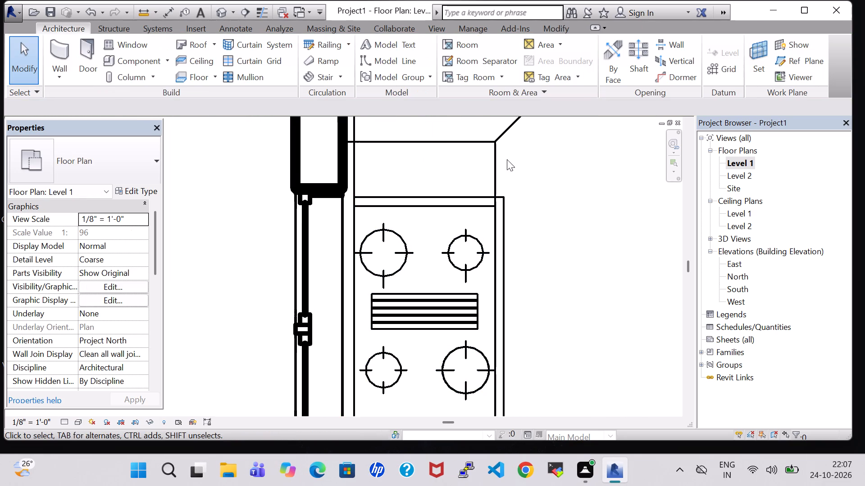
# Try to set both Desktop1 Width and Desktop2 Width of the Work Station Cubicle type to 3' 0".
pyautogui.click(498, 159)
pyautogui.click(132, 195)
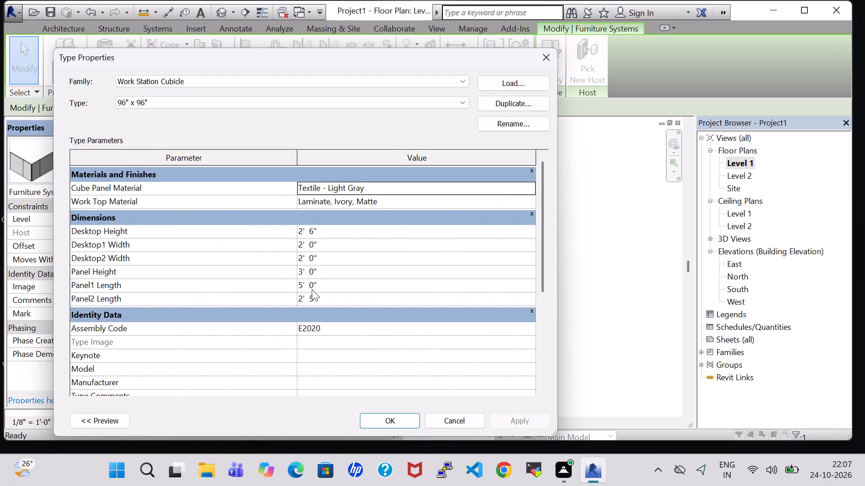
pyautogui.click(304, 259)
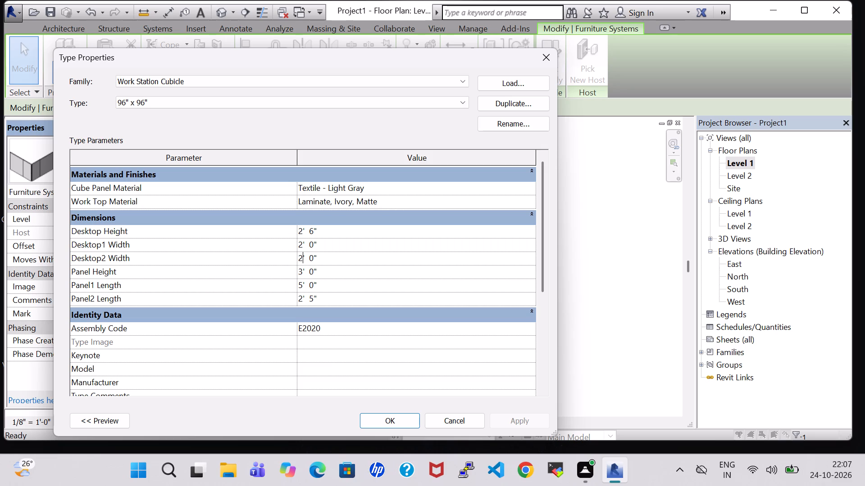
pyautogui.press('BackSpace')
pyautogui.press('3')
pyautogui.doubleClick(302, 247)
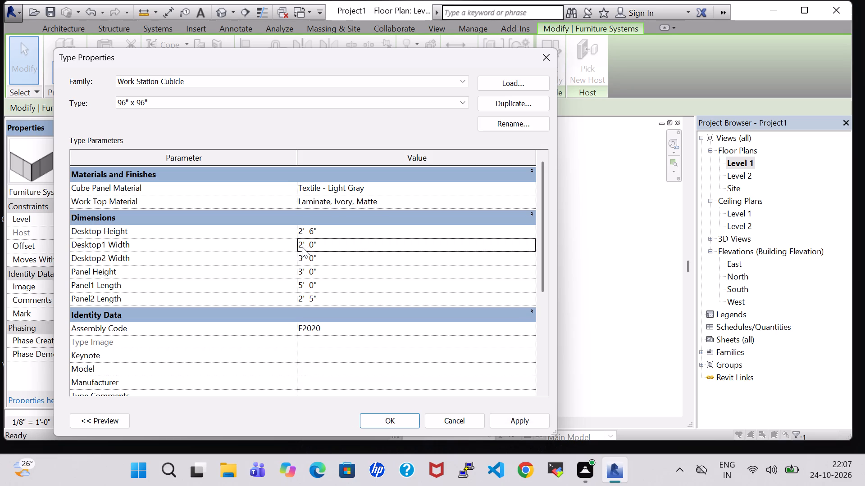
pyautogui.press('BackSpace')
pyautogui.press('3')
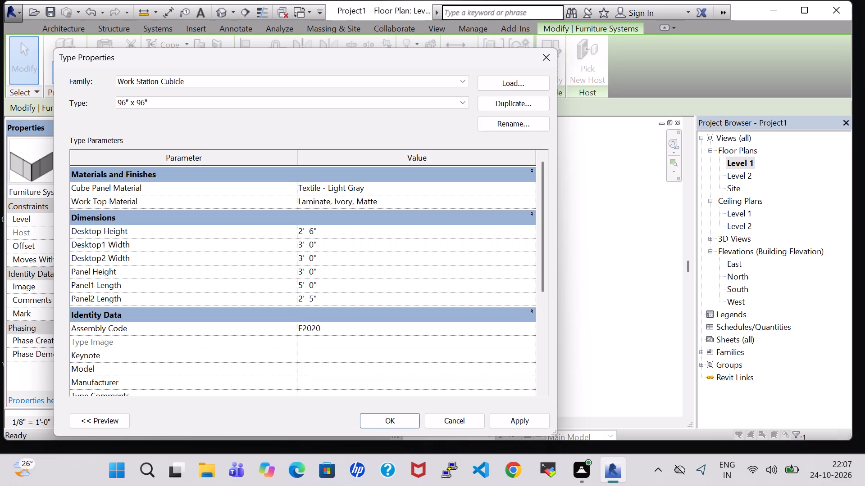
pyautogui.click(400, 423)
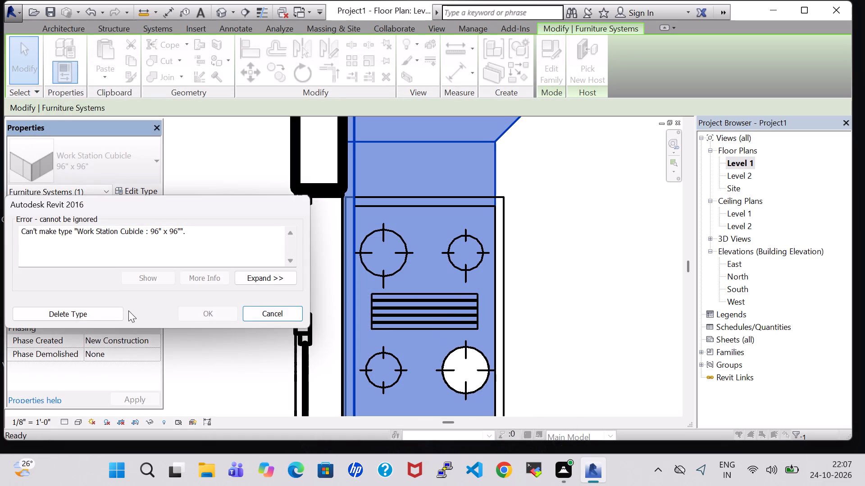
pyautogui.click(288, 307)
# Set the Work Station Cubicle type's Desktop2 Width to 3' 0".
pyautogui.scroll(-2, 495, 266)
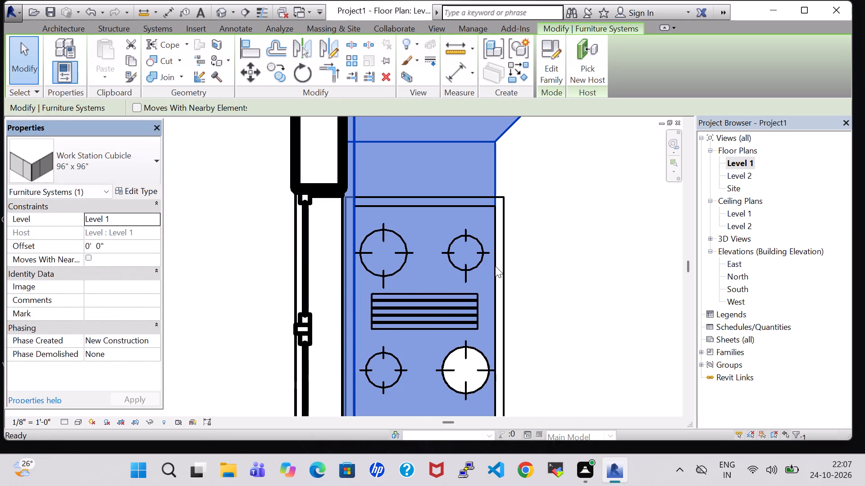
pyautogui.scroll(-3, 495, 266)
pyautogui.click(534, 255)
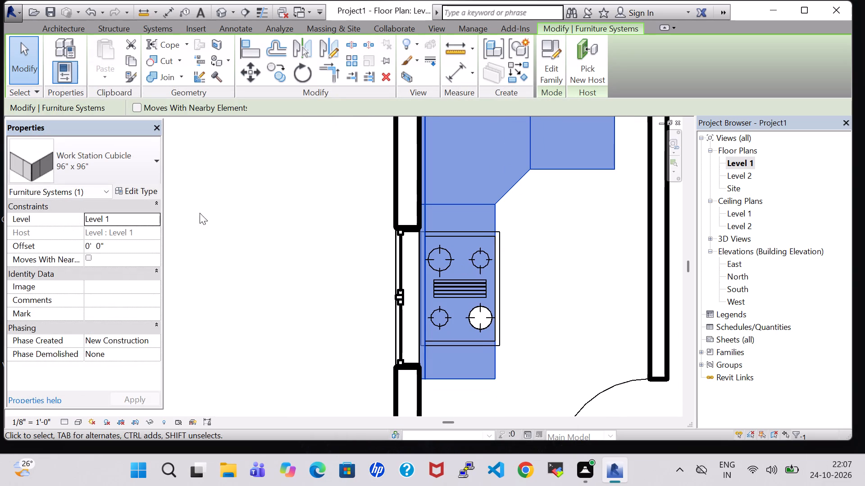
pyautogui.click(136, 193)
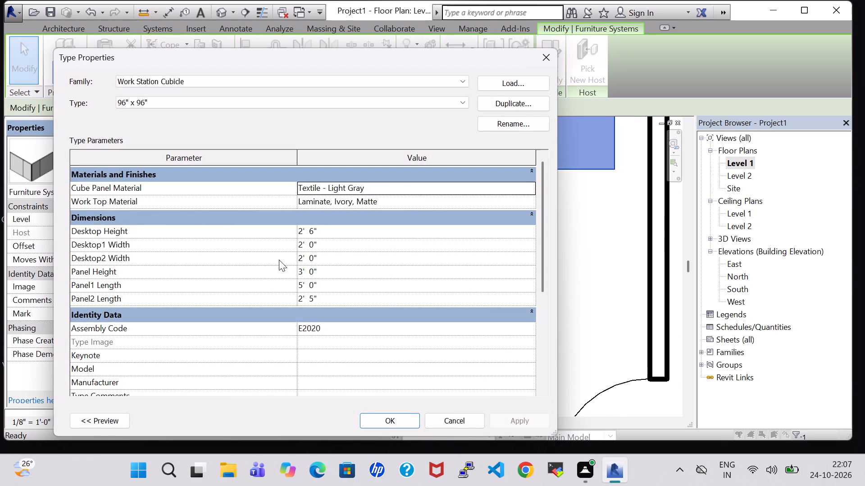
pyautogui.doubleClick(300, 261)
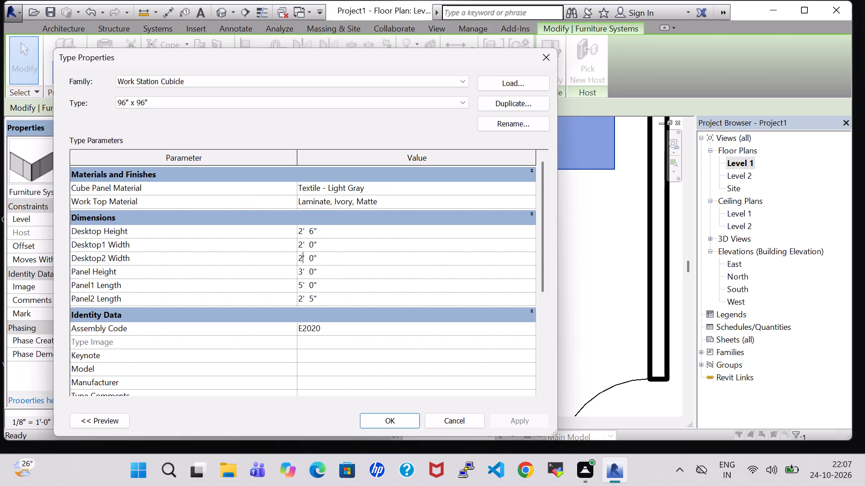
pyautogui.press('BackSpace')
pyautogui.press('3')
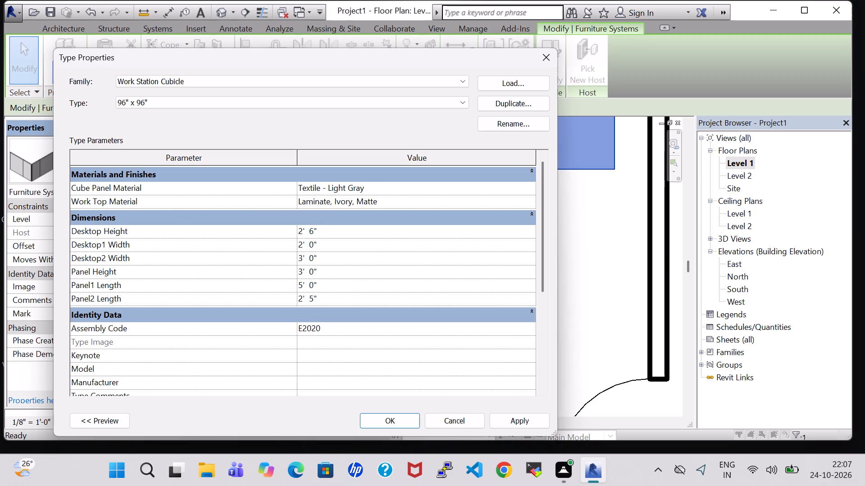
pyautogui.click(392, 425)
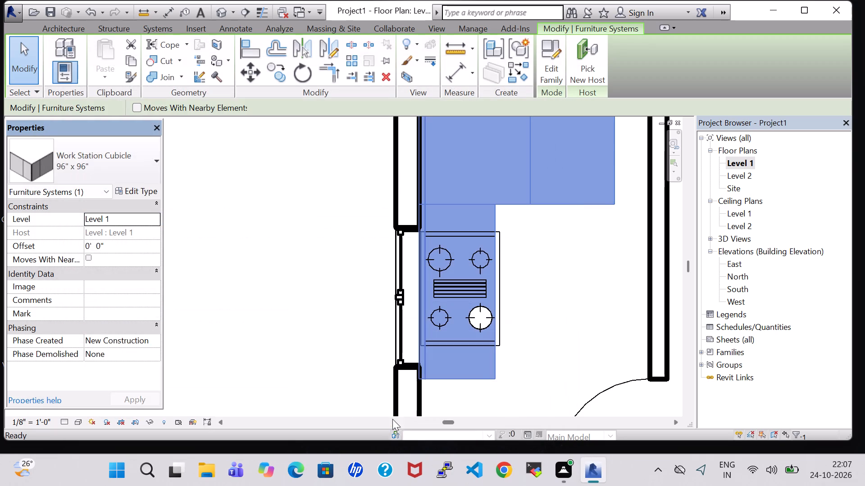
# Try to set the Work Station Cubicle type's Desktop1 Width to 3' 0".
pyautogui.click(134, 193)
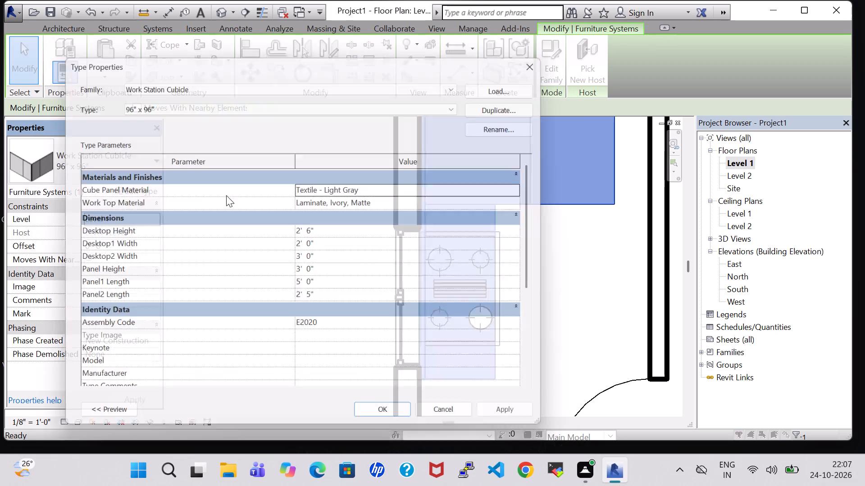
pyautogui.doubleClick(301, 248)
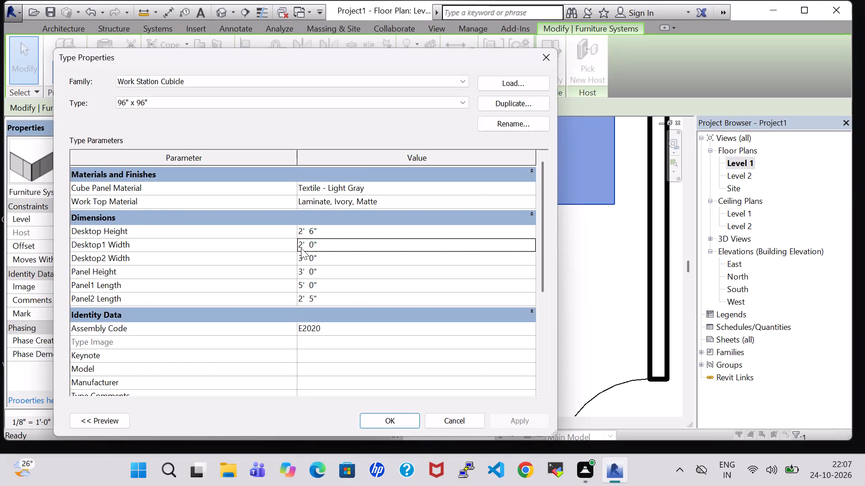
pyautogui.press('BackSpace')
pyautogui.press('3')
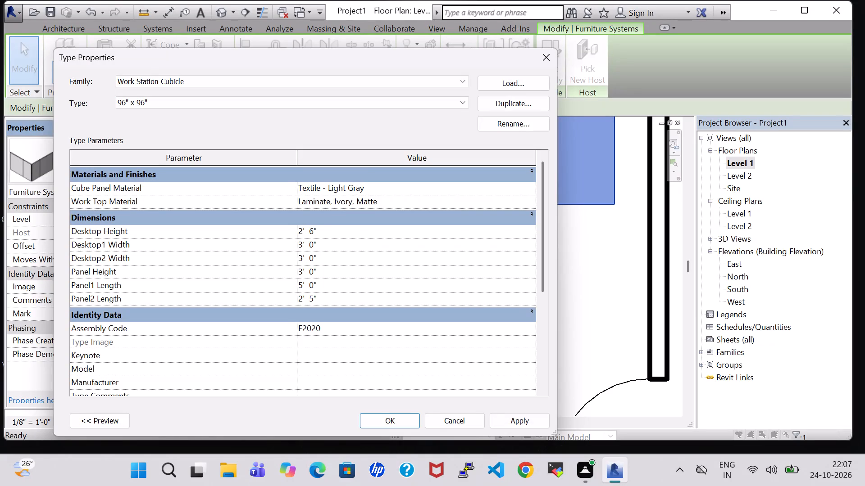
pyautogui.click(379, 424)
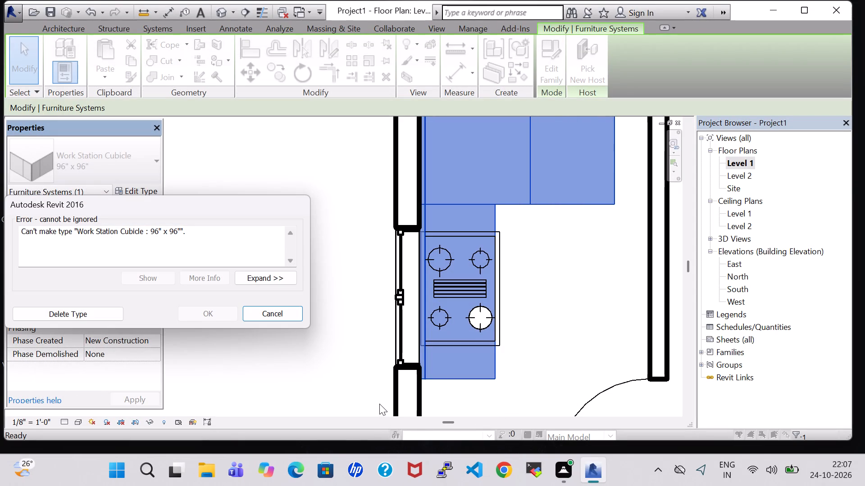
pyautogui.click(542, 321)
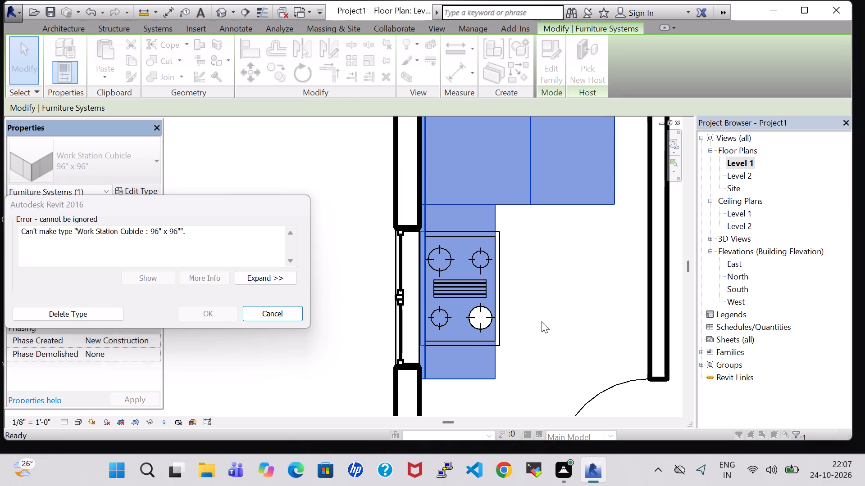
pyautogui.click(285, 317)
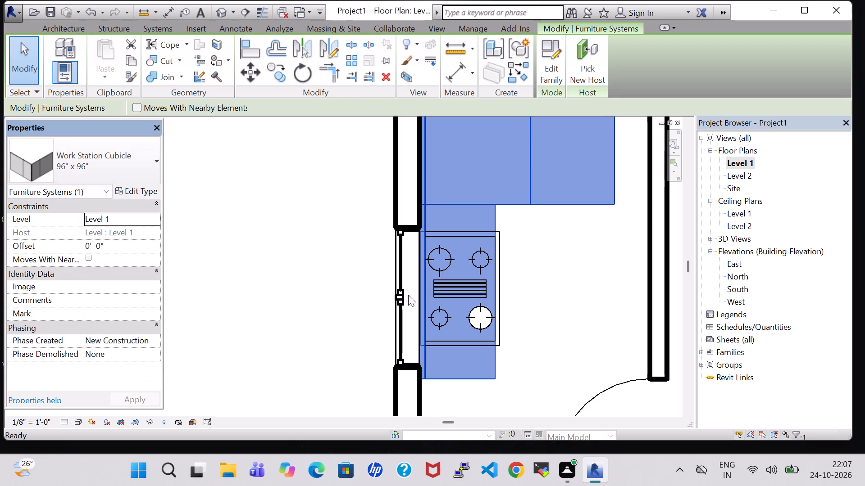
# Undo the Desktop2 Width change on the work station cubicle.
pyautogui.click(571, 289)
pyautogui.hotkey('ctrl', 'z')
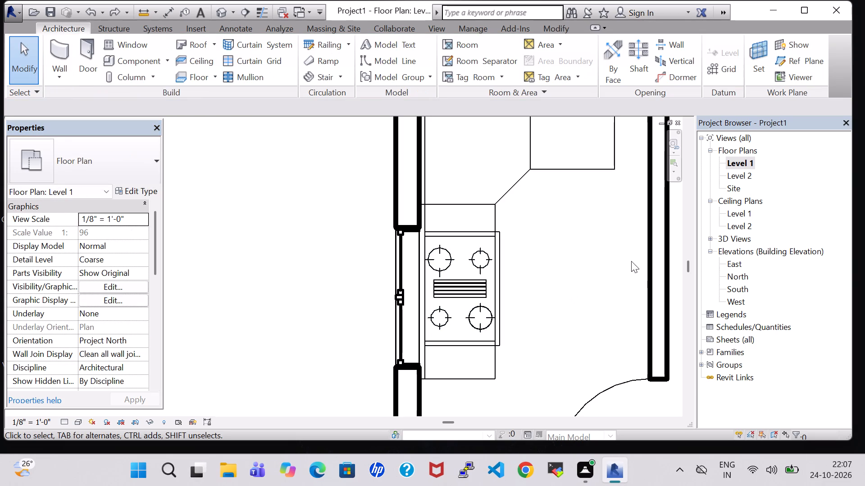
# Nudge the work station cubicle one increment east, away from the window wall, under the cooktop.
pyautogui.press('Right')
pyautogui.press('Right')
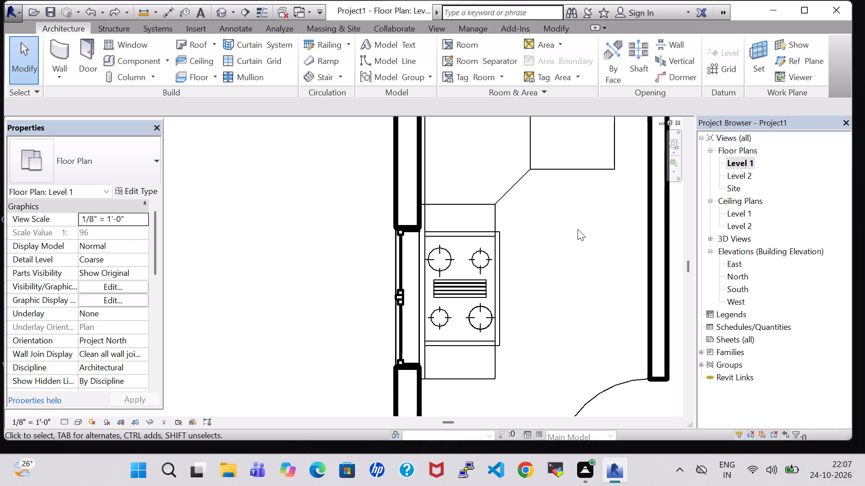
pyautogui.click(489, 205)
pyautogui.press('Right')
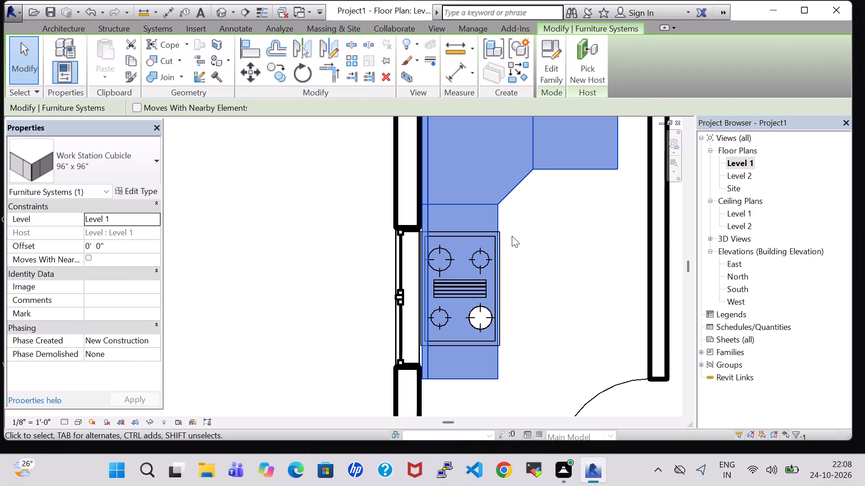
pyautogui.click(515, 238)
# Set the Work Station Cubicle type's Desktop1 Width to 2' 5".
pyautogui.click(498, 219)
pyautogui.click(140, 198)
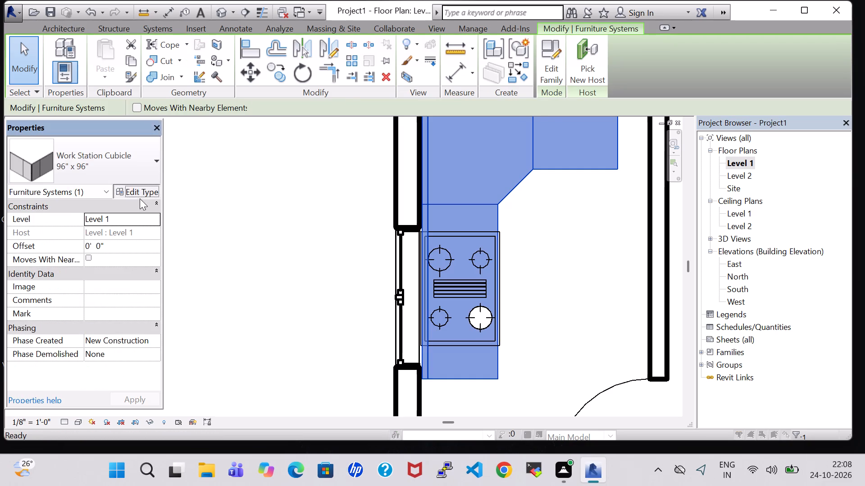
pyautogui.click(304, 261)
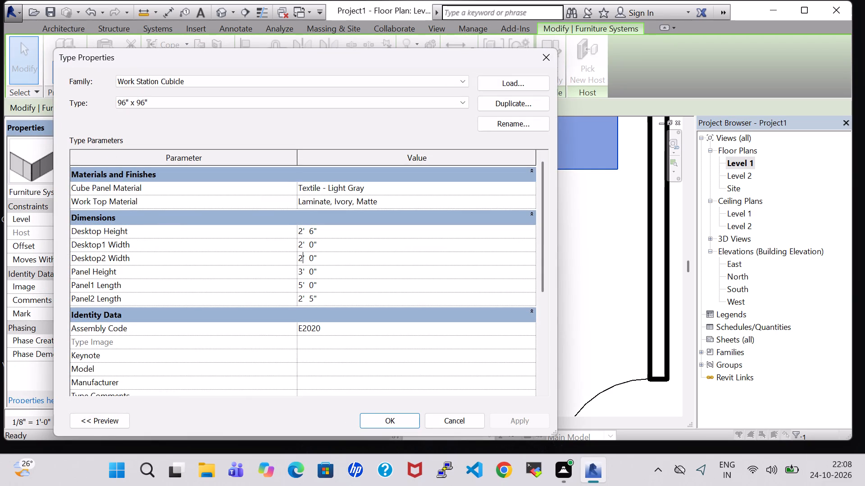
pyautogui.click(301, 247)
pyautogui.click(301, 247)
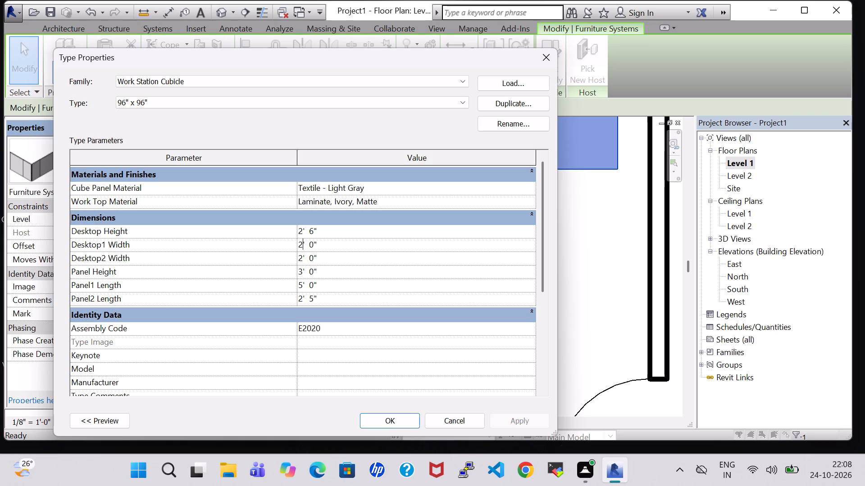
pyautogui.press('BackSpace')
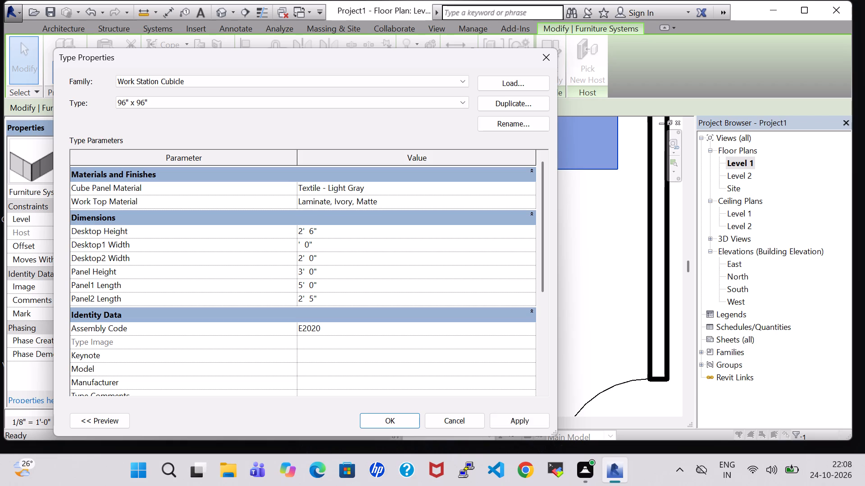
pyautogui.press('2')
pyautogui.click(314, 248)
pyautogui.press('BackSpace')
pyautogui.press('5')
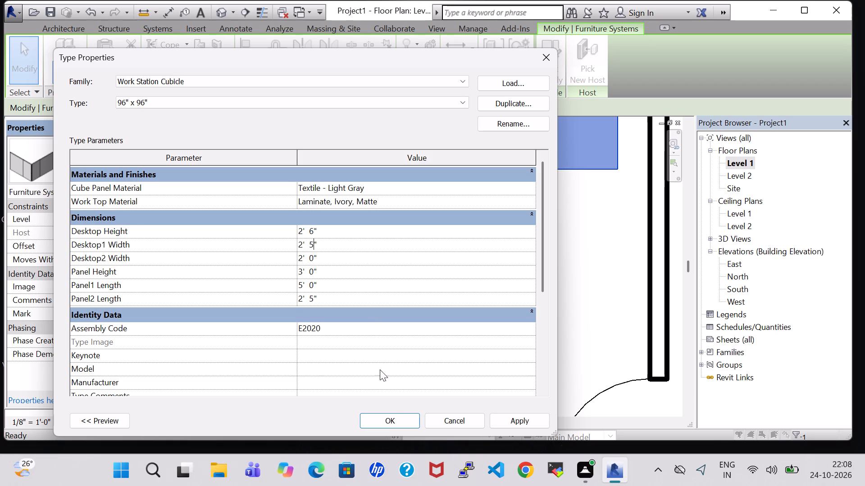
pyautogui.click(392, 425)
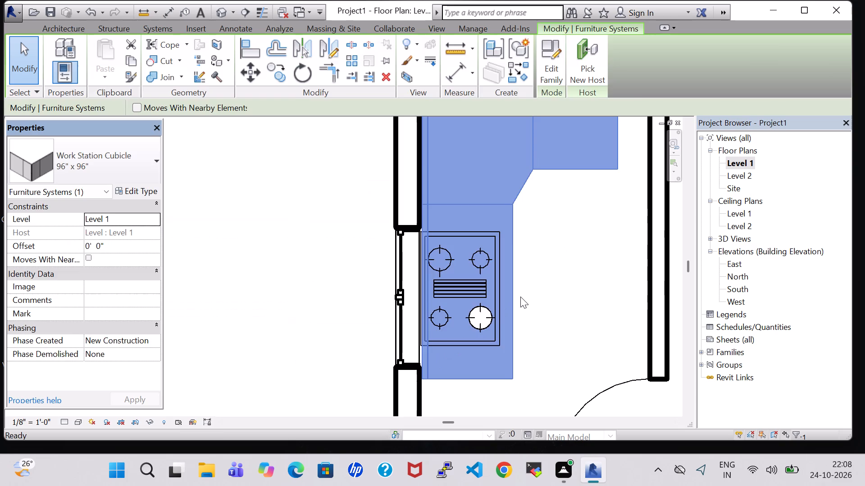
pyautogui.click(520, 297)
pyautogui.click(570, 176)
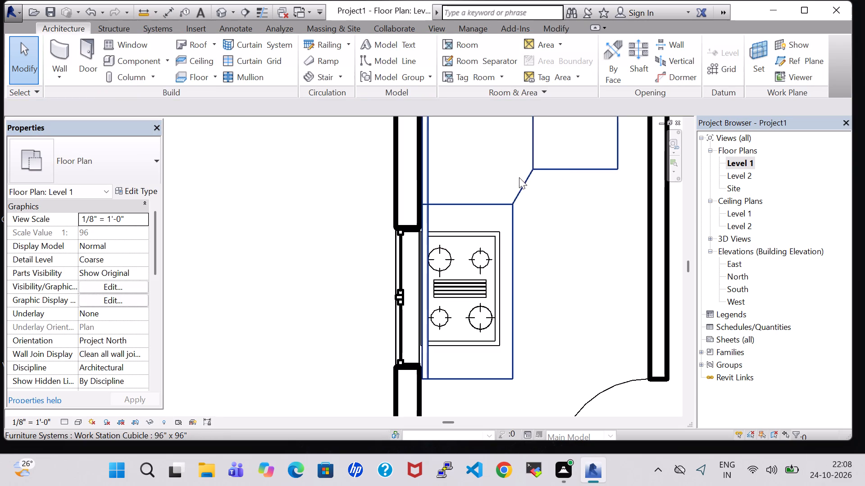
# Set the Work Station Cubicle type's Desktop2 Width to 2' 5".
pyautogui.click(510, 208)
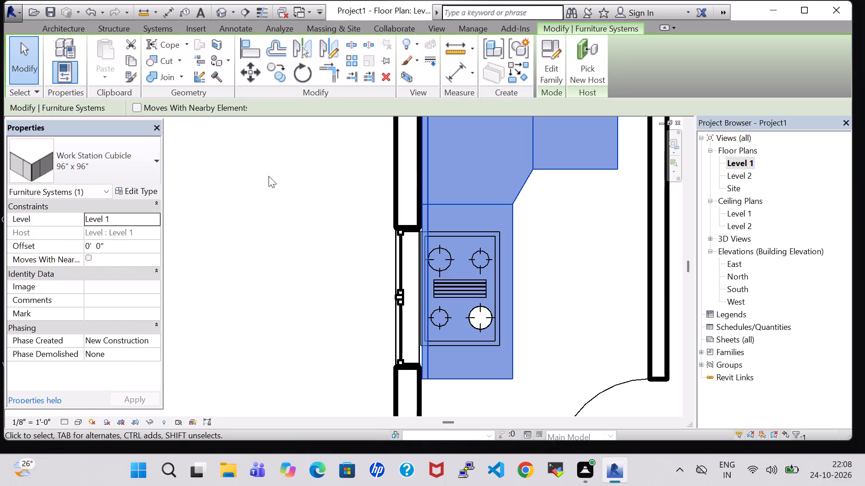
pyautogui.click(141, 193)
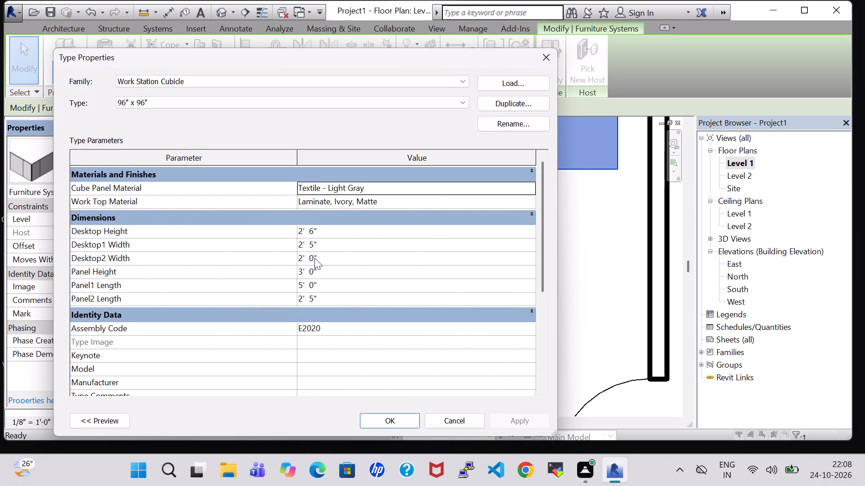
pyautogui.click(314, 258)
pyautogui.press('BackSpace')
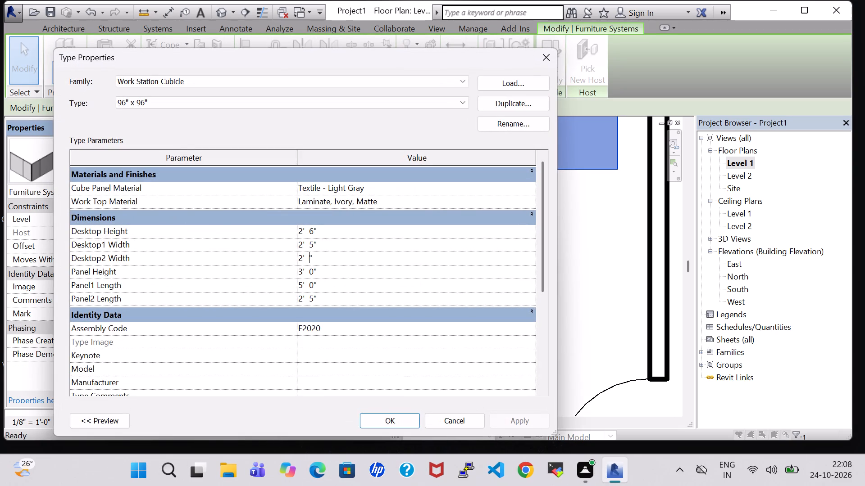
pyautogui.press('5')
pyautogui.click(397, 418)
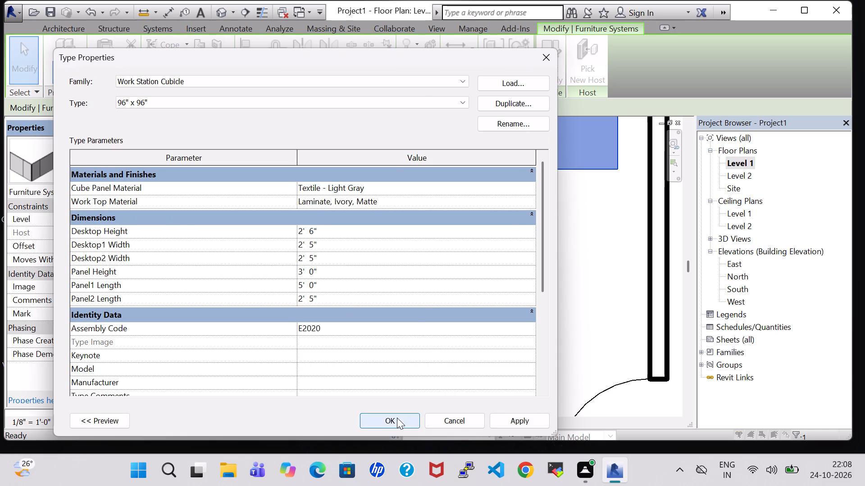
pyautogui.click(548, 260)
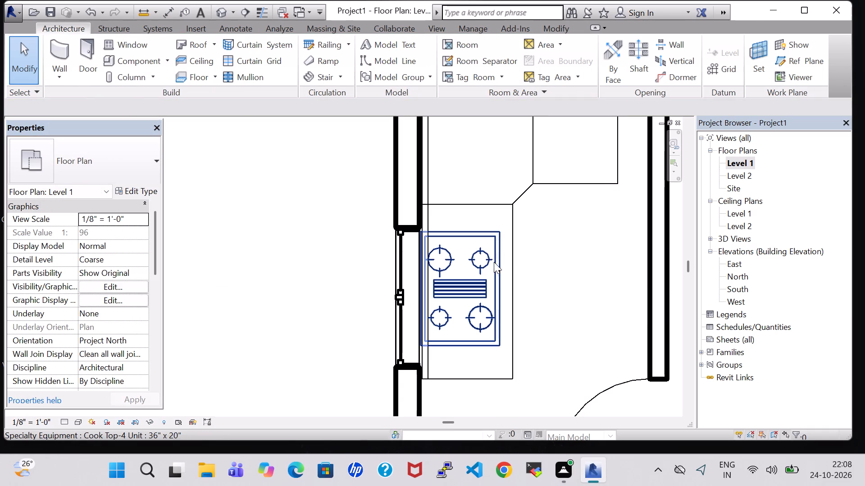
# Nudge the work station cubicle one increment west, toward the window wall.
pyautogui.click(511, 265)
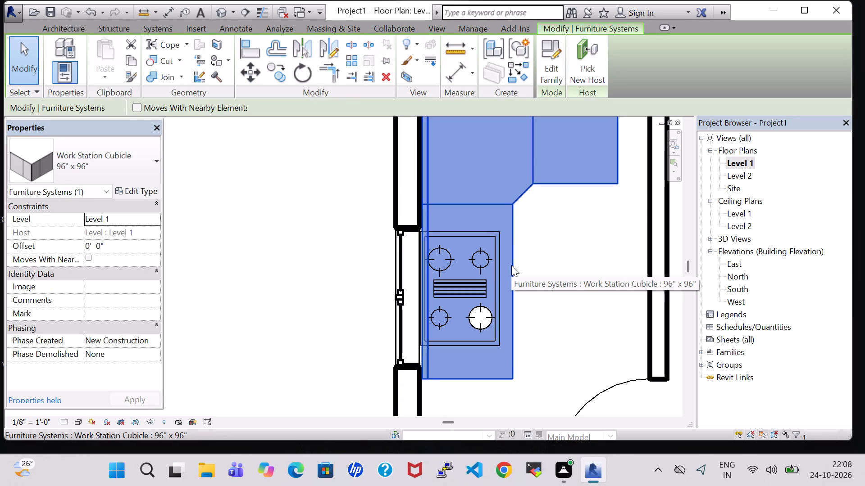
pyautogui.press('Left')
pyautogui.click(538, 272)
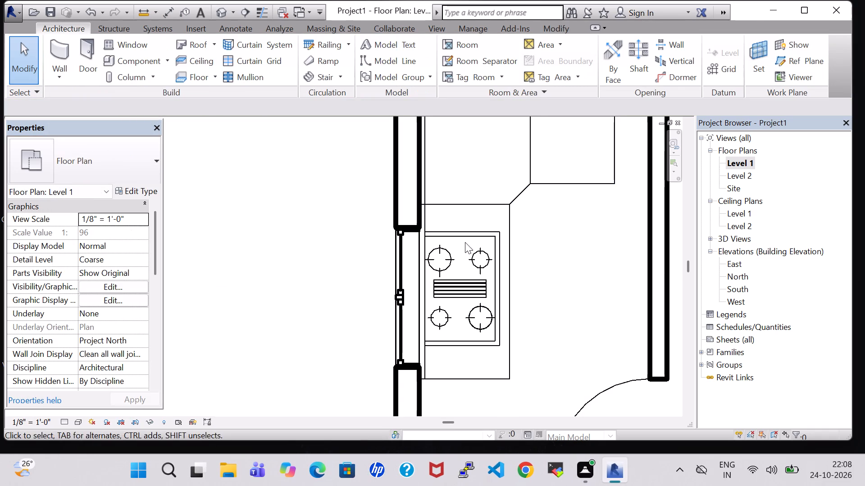
# Nudge the four-burner cooktop two increments east on the cubicle's worktop.
pyautogui.click(456, 239)
pyautogui.press('Right')
pyautogui.press('Right')
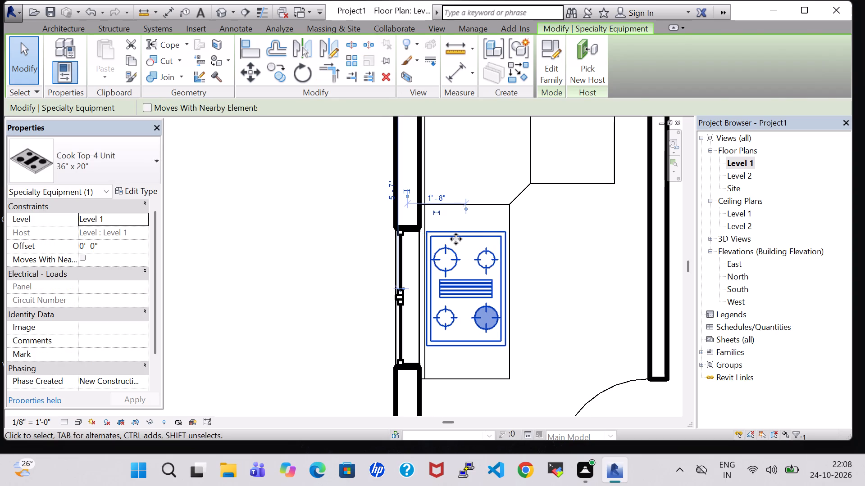
pyautogui.click(542, 243)
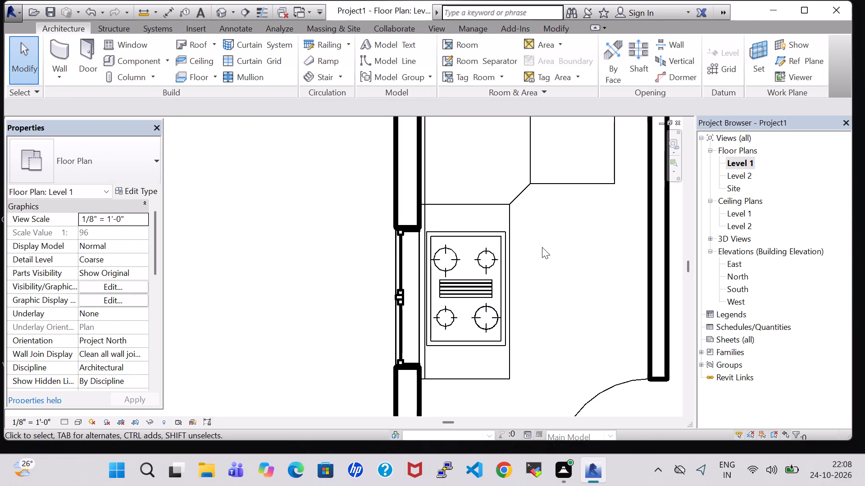
# Examine the L-shaped counter, cooktop and their fit against the window wall in the 3D view.
pyautogui.scroll(-5, 542, 247)
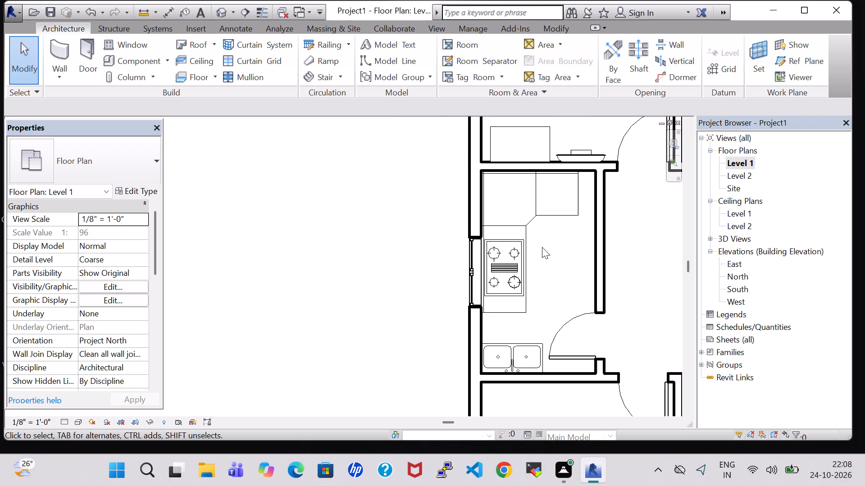
pyautogui.click(224, 7)
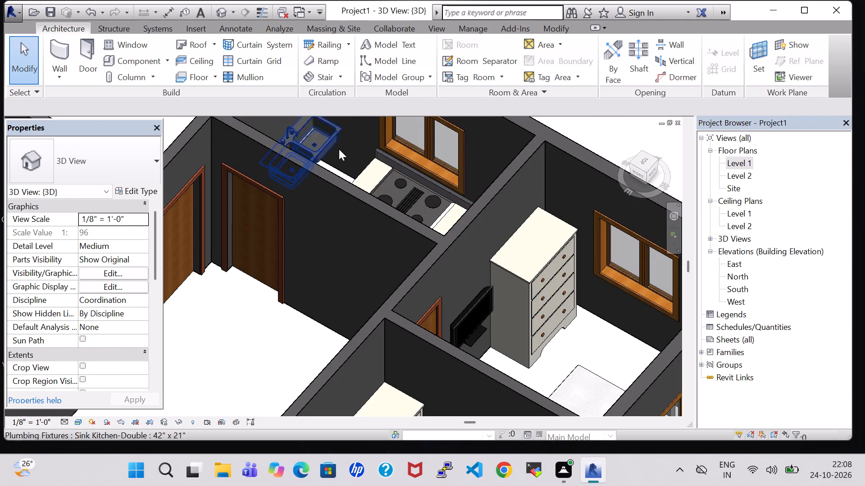
pyautogui.scroll(-2, 340, 181)
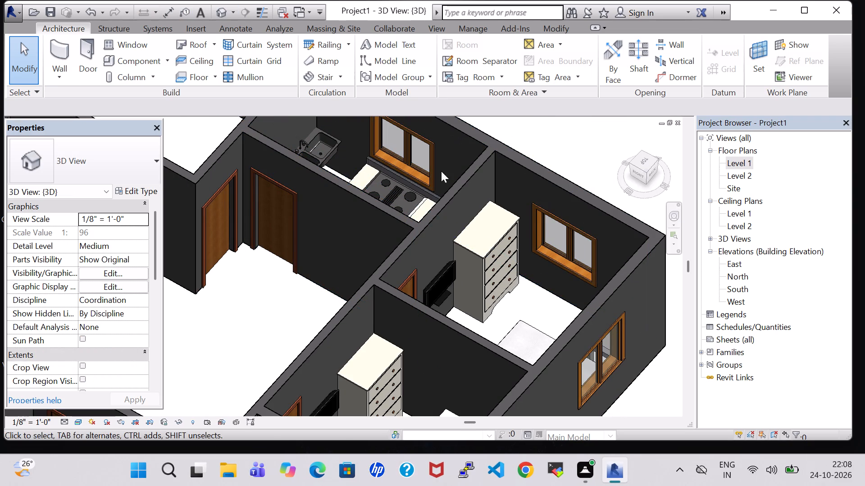
pyautogui.keyDown('shift'); pyautogui.moveTo(328, 211); pyautogui.dragTo(346, 256, button='middle'); pyautogui.keyUp('shift')
pyautogui.scroll(5, 344, 216)
pyautogui.moveTo(380, 152); pyautogui.dragTo(345, 360, button='middle')
pyautogui.keyDown('shift'); pyautogui.moveTo(359, 312); pyautogui.dragTo(373, 278, button='middle'); pyautogui.keyUp('shift')
pyautogui.scroll(2, 356, 262)
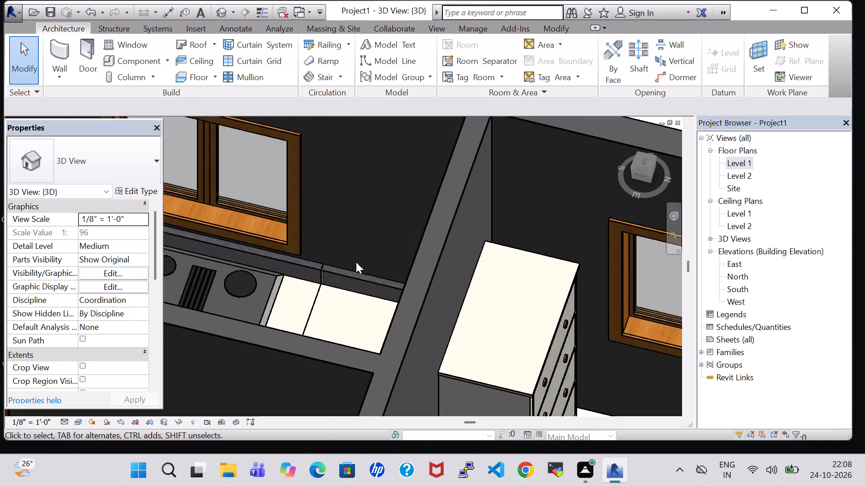
pyautogui.scroll(2, 356, 262)
pyautogui.keyDown('shift'); pyautogui.moveTo(355, 258); pyautogui.dragTo(398, 272, button='middle'); pyautogui.keyUp('shift')
pyautogui.moveTo(346, 257); pyautogui.dragTo(520, 279, button='middle')
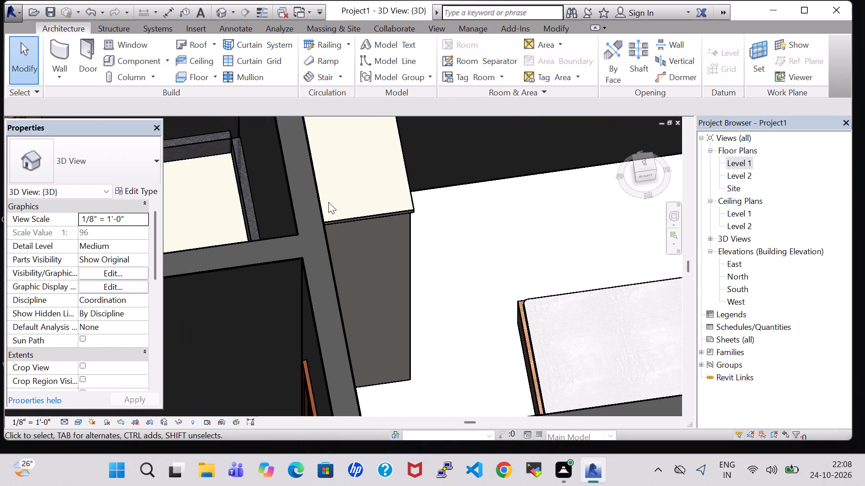
pyautogui.scroll(-3, 220, 199)
pyautogui.keyDown('shift'); pyautogui.moveTo(221, 199); pyautogui.dragTo(246, 253, button='middle'); pyautogui.keyUp('shift')
pyautogui.moveTo(246, 253); pyautogui.dragTo(349, 260, button='middle')
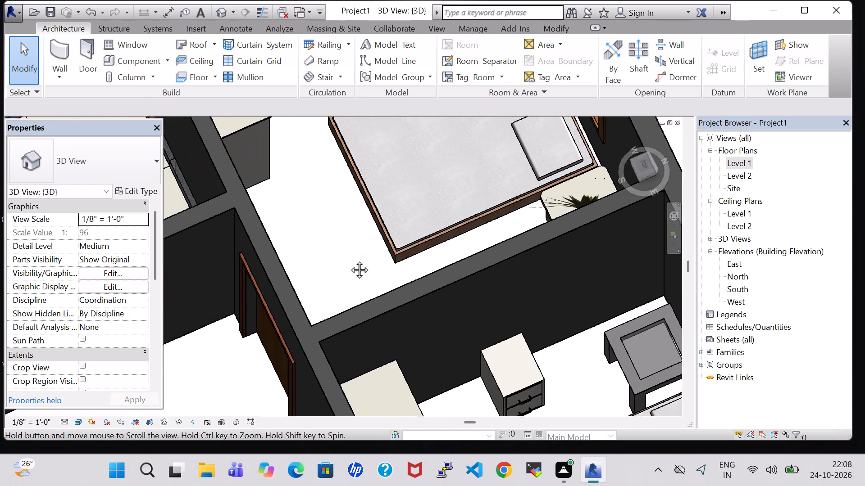
pyautogui.moveTo(349, 260); pyautogui.dragTo(432, 280, button='middle')
pyautogui.moveTo(186, 240); pyautogui.dragTo(314, 246, button='middle')
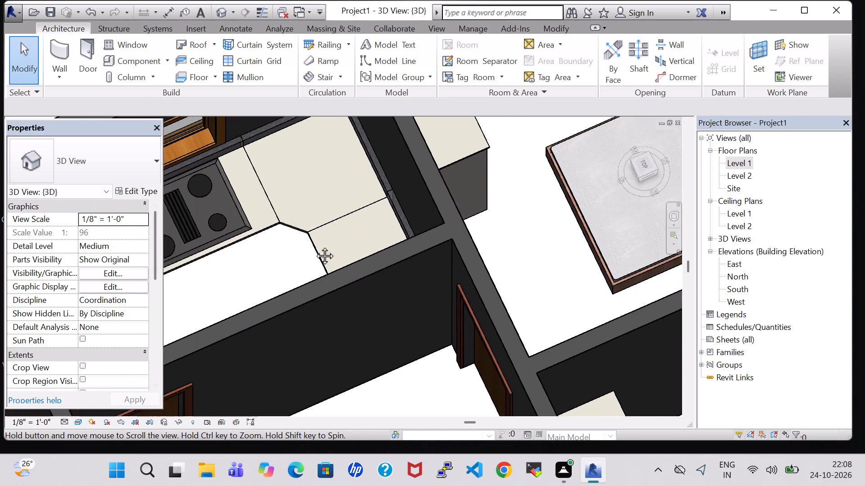
pyautogui.moveTo(314, 246); pyautogui.dragTo(336, 249, button='middle')
pyautogui.keyDown('shift'); pyautogui.moveTo(270, 288); pyautogui.dragTo(269, 273, button='middle'); pyautogui.keyUp('shift')
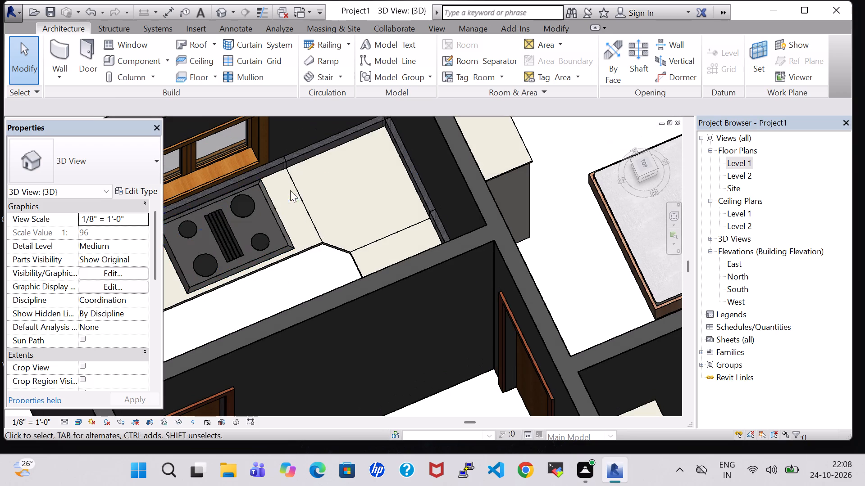
pyautogui.scroll(-3, 294, 191)
pyautogui.scroll(5, 294, 198)
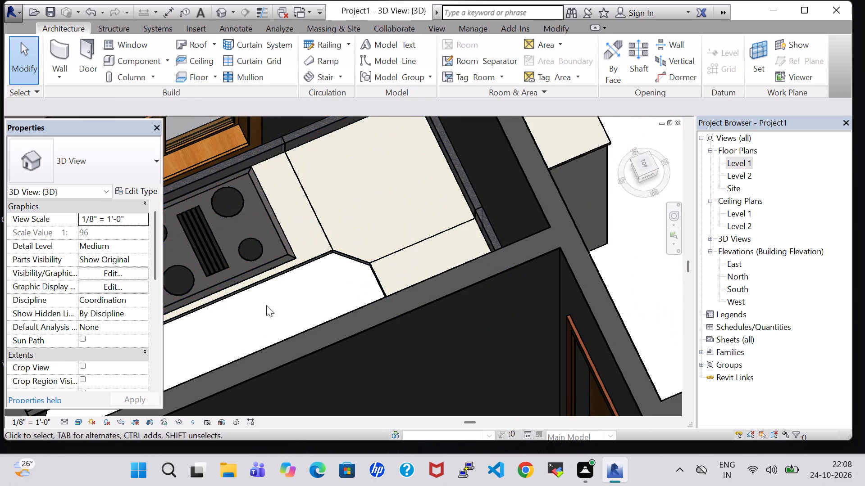
pyautogui.moveTo(266, 305); pyautogui.dragTo(383, 258, button='middle')
pyautogui.keyDown('shift'); pyautogui.moveTo(378, 261); pyautogui.dragTo(367, 188, button='middle'); pyautogui.keyUp('shift')
pyautogui.scroll(1, 367, 192)
# Place a tagged room in the counter room below the northwest bedroom on the Level 1 floor plan.
pyautogui.doubleClick(742, 164)
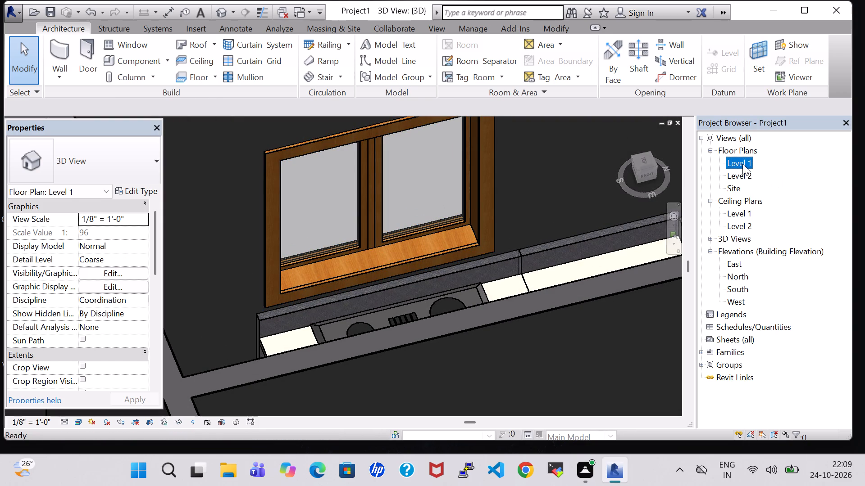
pyautogui.scroll(-4, 633, 149)
pyautogui.moveTo(632, 183); pyautogui.dragTo(612, 207, button='middle')
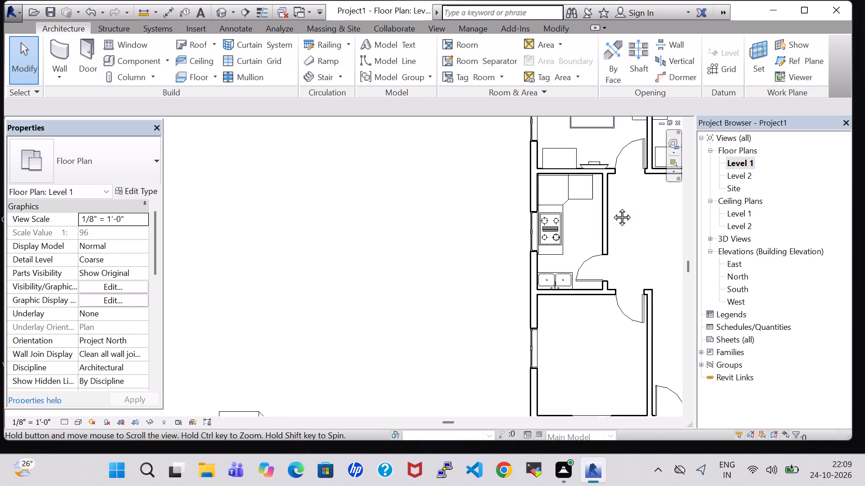
pyautogui.moveTo(612, 207); pyautogui.dragTo(453, 285, button='middle')
pyautogui.middleClick(453, 285)
pyautogui.scroll(1, 453, 285)
pyautogui.click(460, 48)
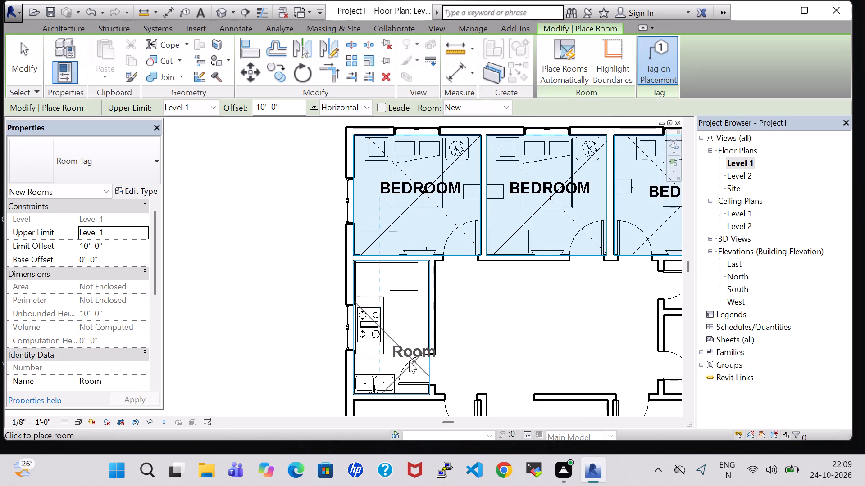
pyautogui.click(393, 335)
pyautogui.press('Escape')
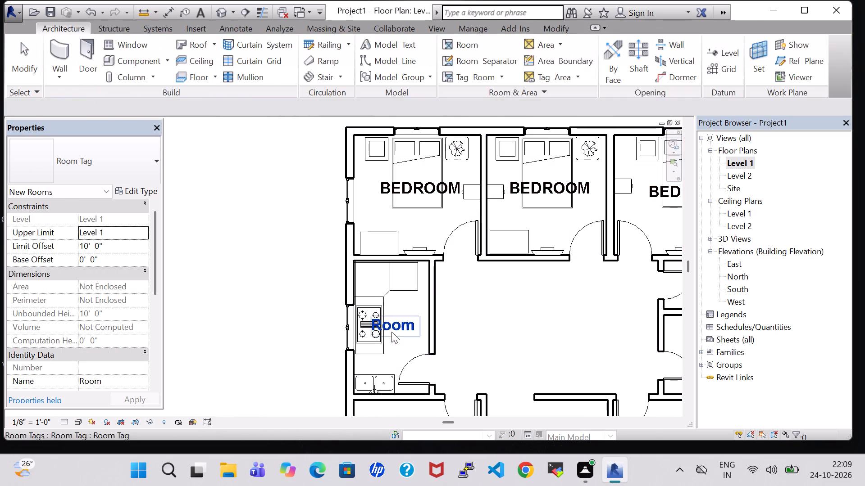
pyautogui.press('Escape')
# Rename the new room in the counter space as KITCHEN.
pyautogui.doubleClick(392, 329)
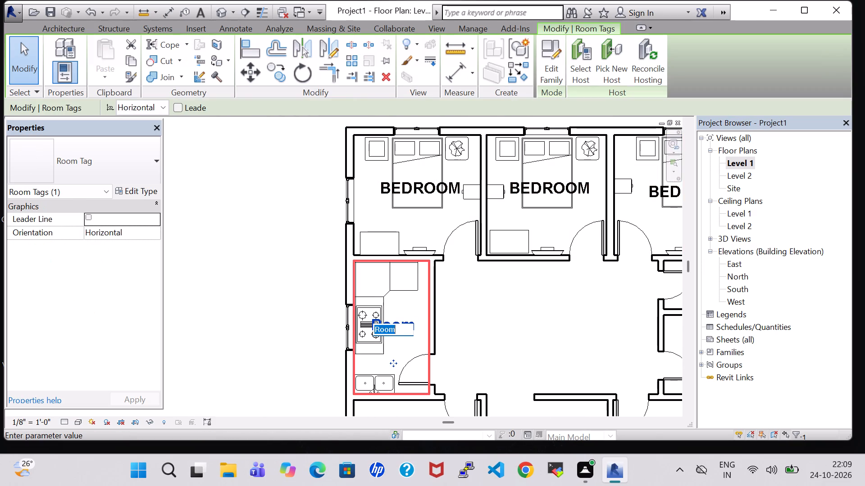
pyautogui.press('BackSpace')
pyautogui.write('KITCHEN')
pyautogui.press('Return')
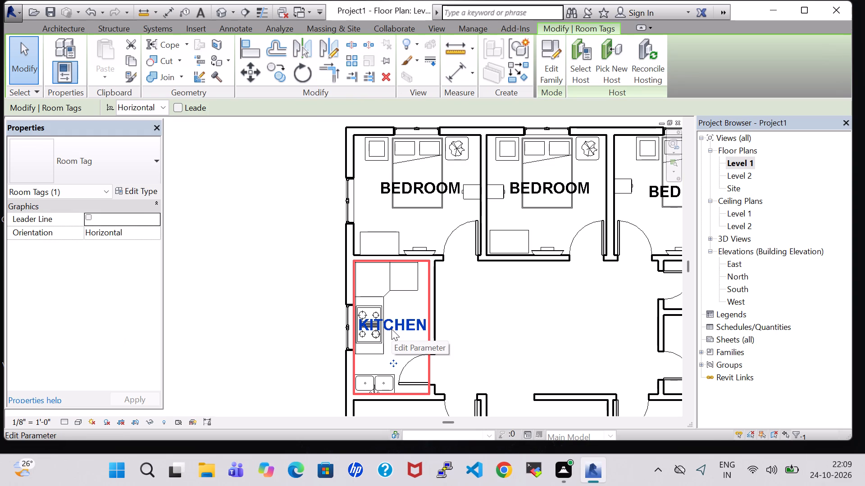
pyautogui.scroll(-4, 392, 329)
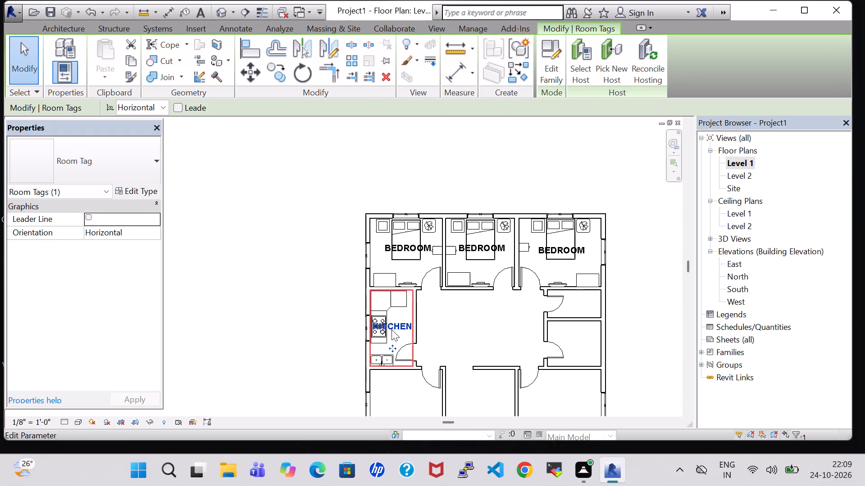
pyautogui.click(436, 325)
# Place a Bed-Box Double 53" x 74" in the southwest room, rotated with its pillows toward the south window.
pyautogui.click(415, 258)
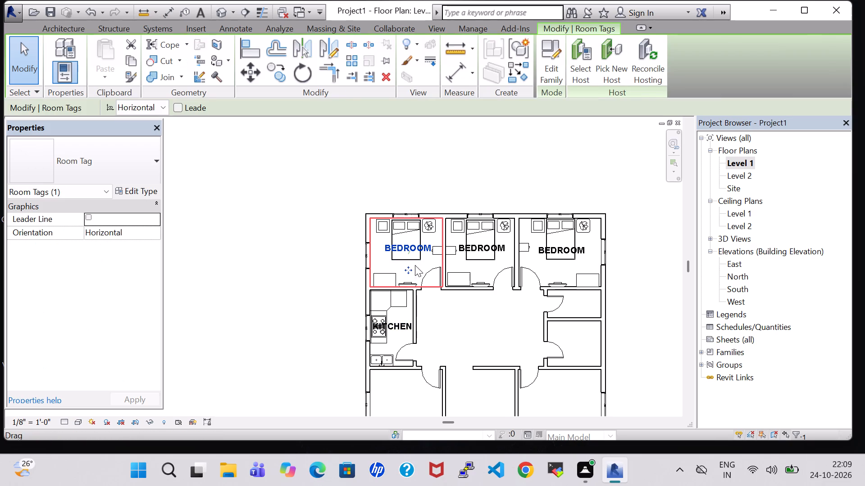
pyautogui.click(464, 352)
pyautogui.click(405, 262)
pyautogui.rightClick(405, 262)
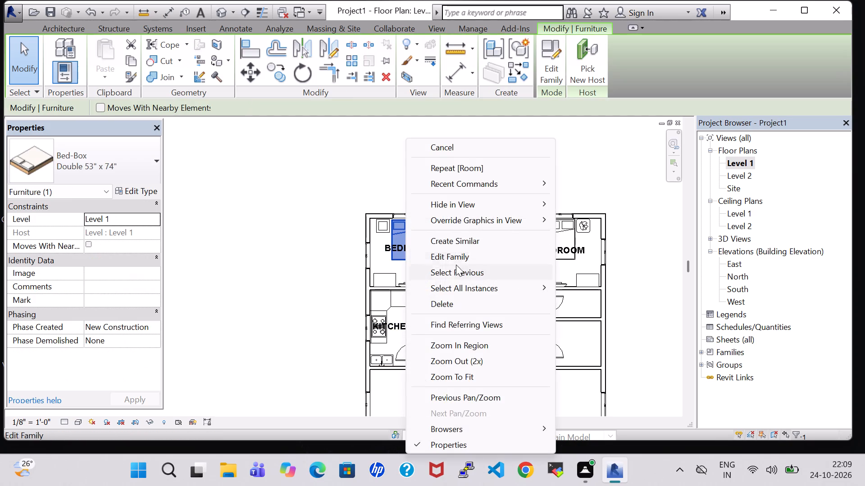
pyautogui.click(471, 245)
pyautogui.moveTo(477, 323); pyautogui.dragTo(461, 250, button='middle')
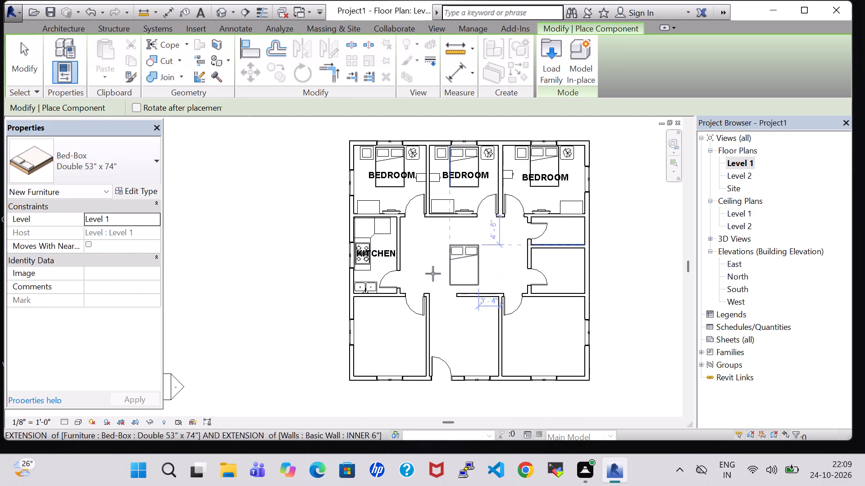
pyautogui.press('space')
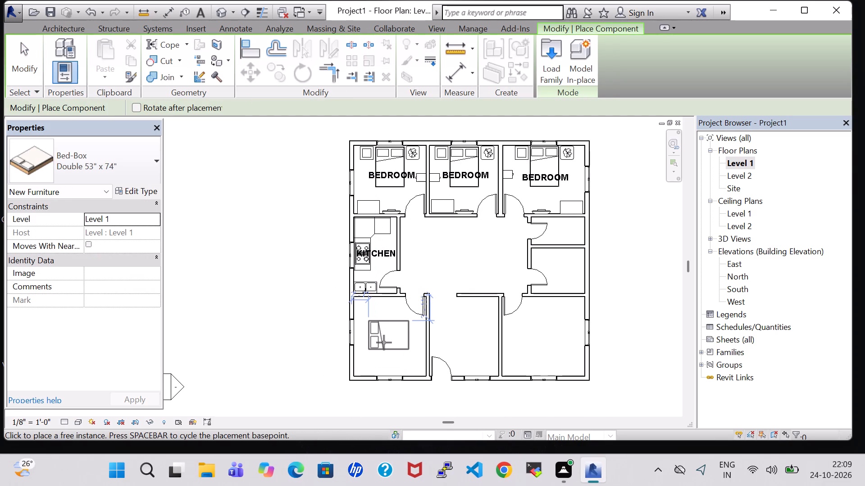
pyautogui.press('space')
pyautogui.scroll(6, 387, 346)
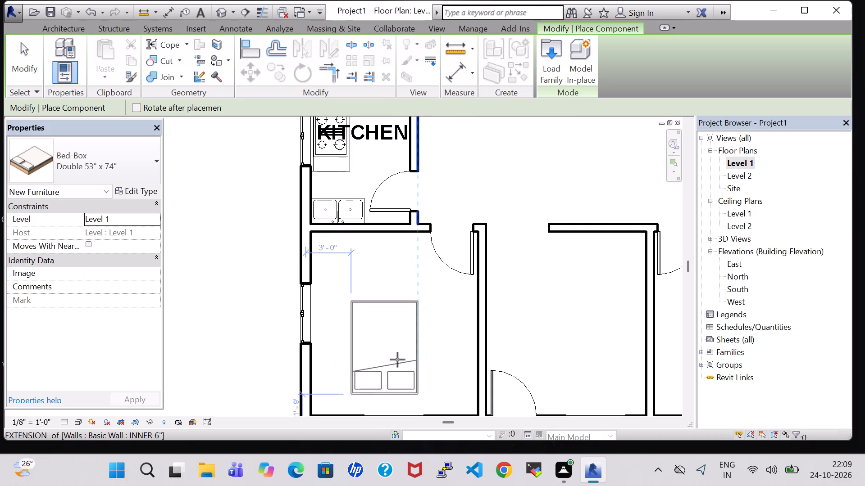
pyautogui.moveTo(398, 362); pyautogui.dragTo(396, 323, button='middle')
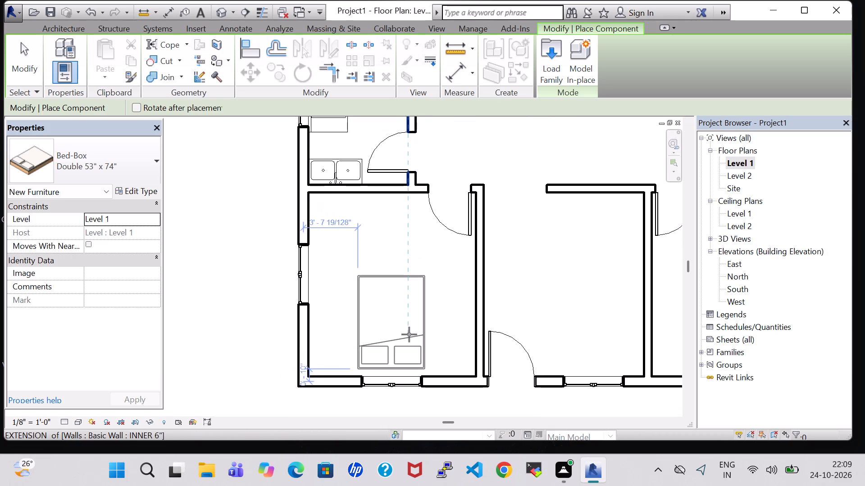
pyautogui.click(409, 334)
pyautogui.press('Escape')
pyautogui.press('Escape')
# Change the southwest room's bed to the Queen 60" x 79" type.
pyautogui.click(398, 275)
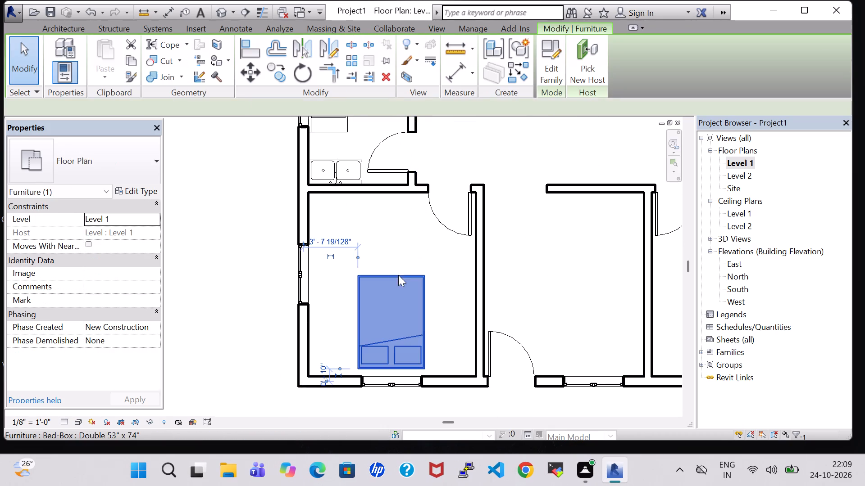
pyautogui.click(132, 174)
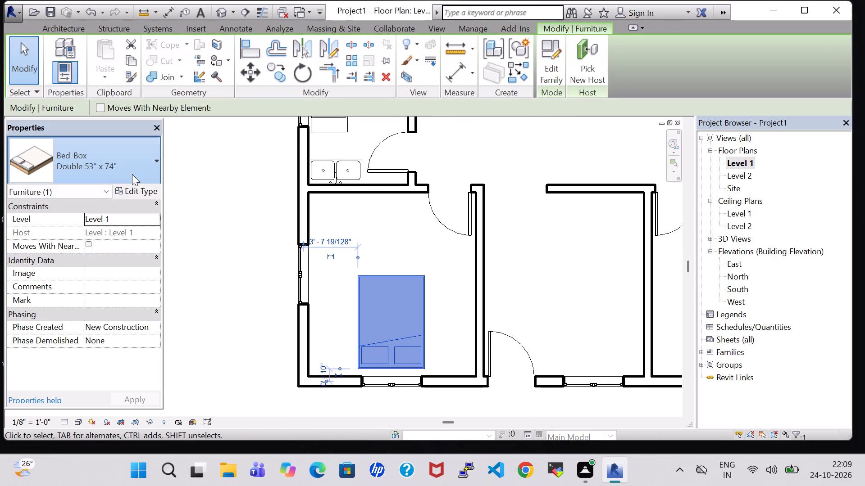
pyautogui.click(105, 248)
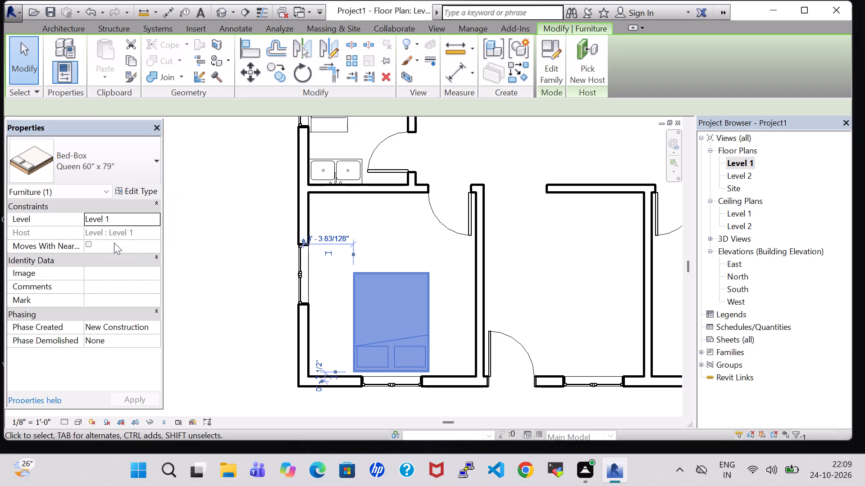
pyautogui.click(359, 217)
# Place a 24" x 24" x 24" Table-Coffee like the northwest bedroom's between the southwest room's bed and its east wall.
pyautogui.scroll(-4, 359, 217)
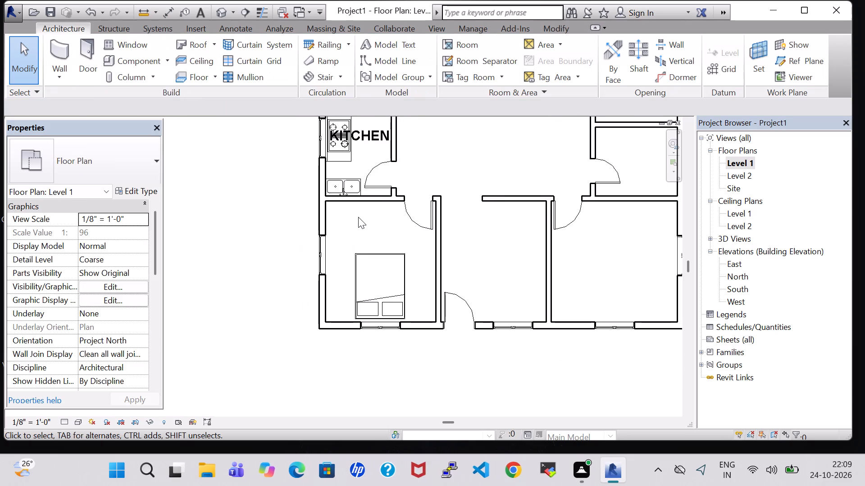
pyautogui.scroll(-1, 358, 217)
pyautogui.moveTo(358, 217); pyautogui.dragTo(349, 316, button='middle')
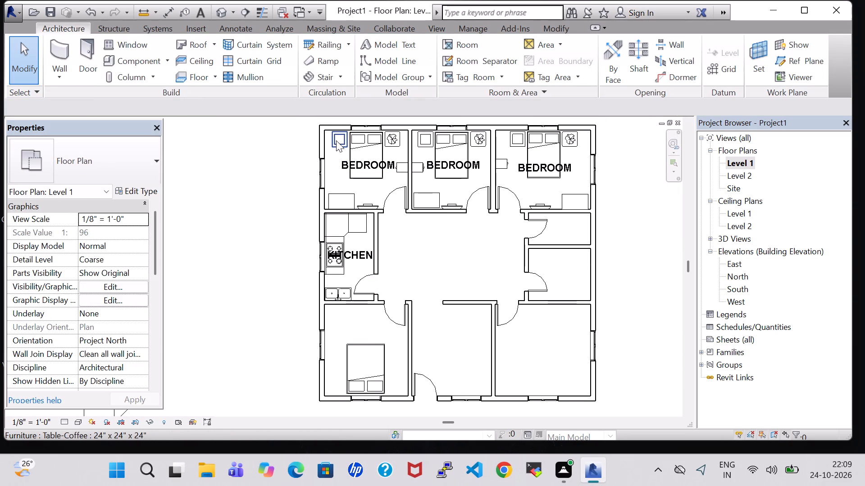
pyautogui.click(336, 140)
pyautogui.rightClick(336, 140)
pyautogui.click(393, 236)
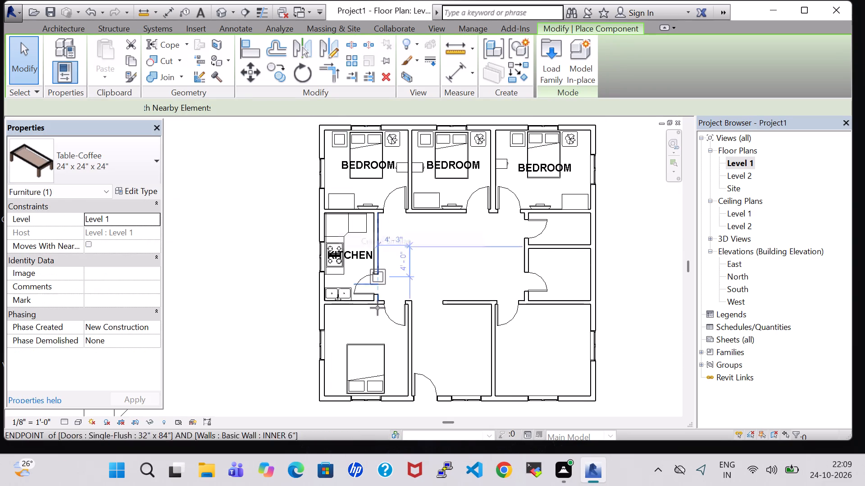
pyautogui.scroll(6, 370, 363)
pyautogui.moveTo(407, 384); pyautogui.dragTo(419, 342, button='middle')
pyautogui.middleClick(416, 298)
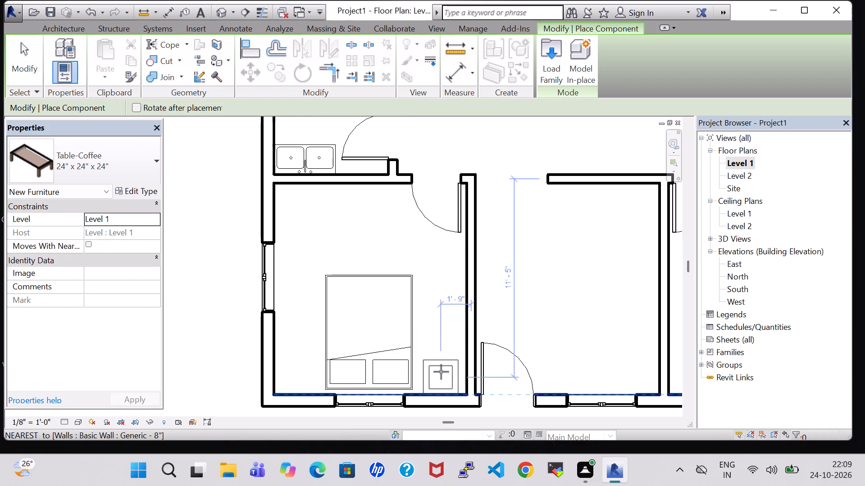
pyautogui.click(441, 370)
pyautogui.press('Escape')
pyautogui.press('Escape')
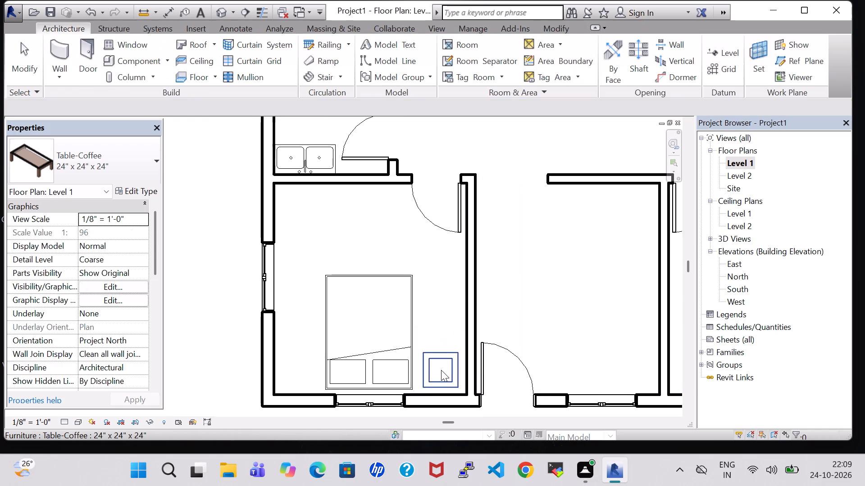
# Nudge the coffee table in the southwest room one increment south.
pyautogui.click(441, 369)
pyautogui.press('Down')
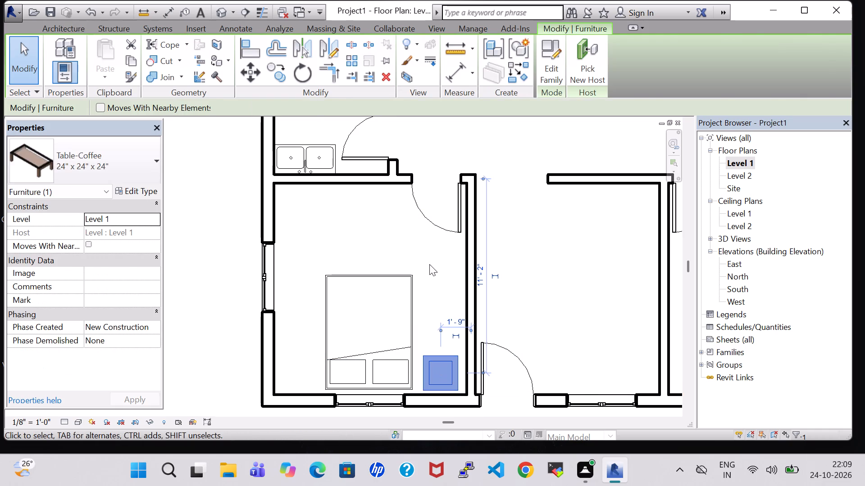
pyautogui.click(430, 259)
# Place a 24" x 24" Table-End like the northwest bedroom's in the southwest room's corner, west of the bed.
pyautogui.scroll(-5, 429, 252)
pyautogui.moveTo(429, 252); pyautogui.dragTo(419, 402, button='middle')
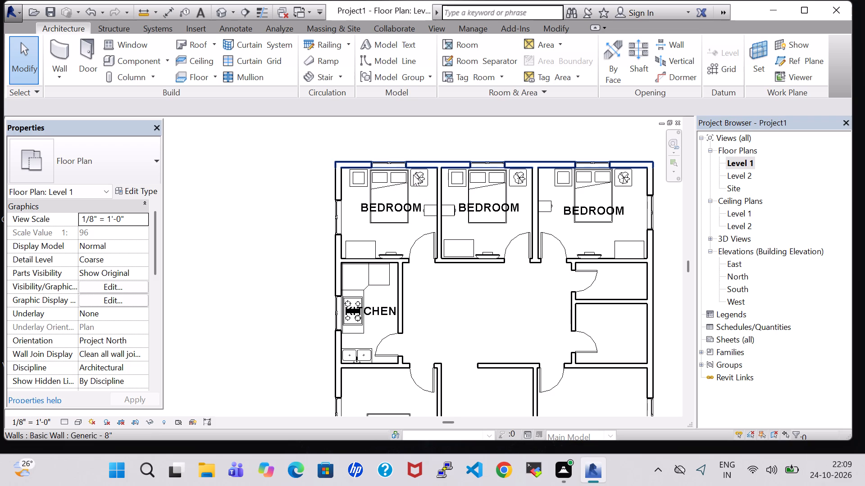
pyautogui.scroll(9, 415, 187)
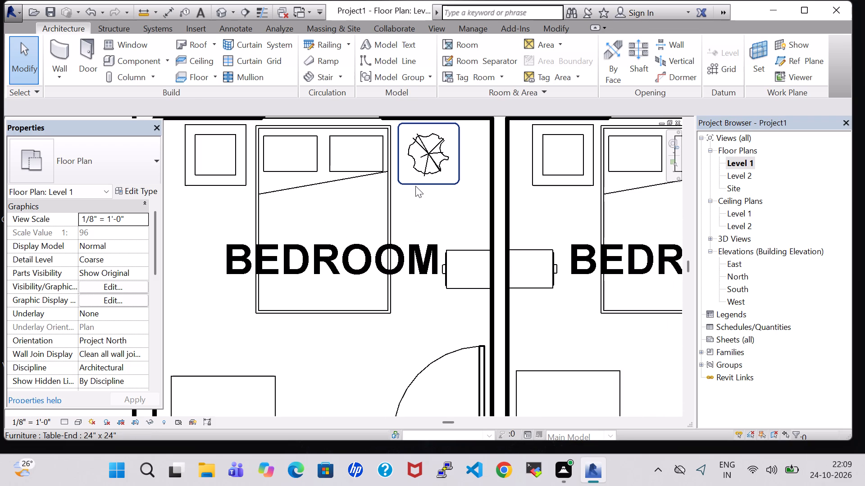
pyautogui.click(418, 181)
pyautogui.rightClick(418, 181)
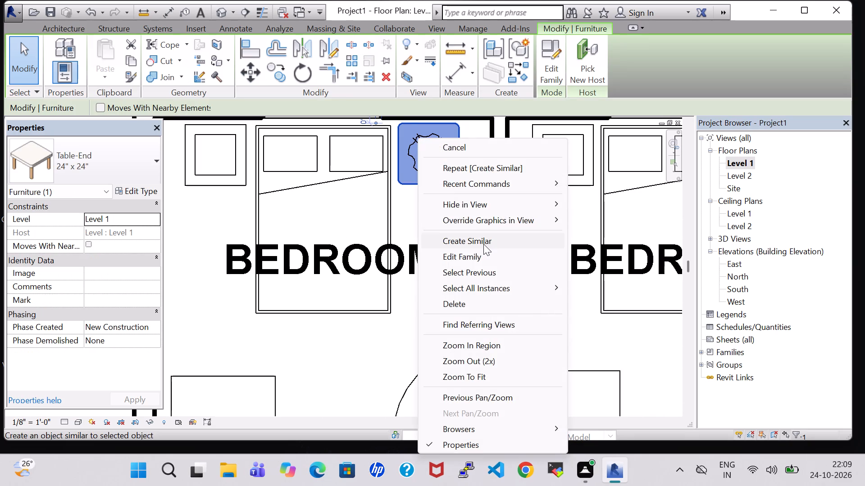
pyautogui.click(483, 244)
pyautogui.scroll(-6, 448, 265)
pyautogui.moveTo(399, 290); pyautogui.dragTo(442, 161, button='middle')
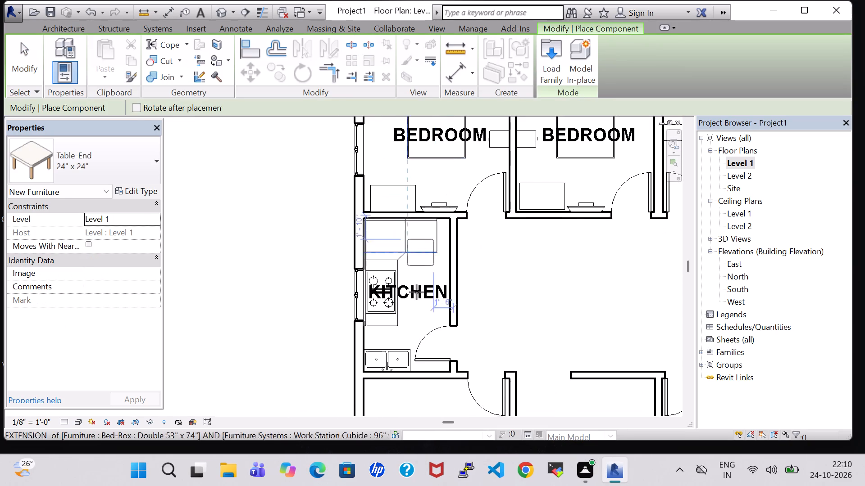
pyautogui.moveTo(408, 335); pyautogui.dragTo(451, 184, button='middle')
pyautogui.scroll(1, 451, 184)
pyautogui.moveTo(422, 390); pyautogui.dragTo(426, 325, button='middle')
pyautogui.scroll(7, 426, 325)
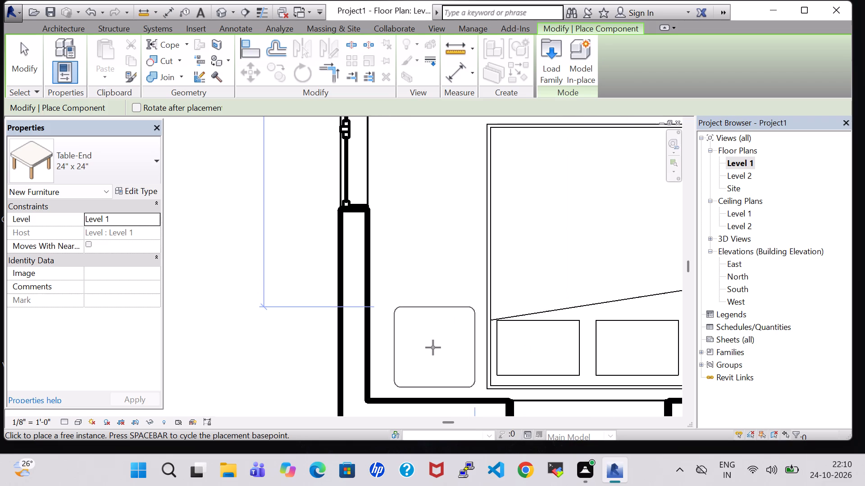
pyautogui.click(433, 349)
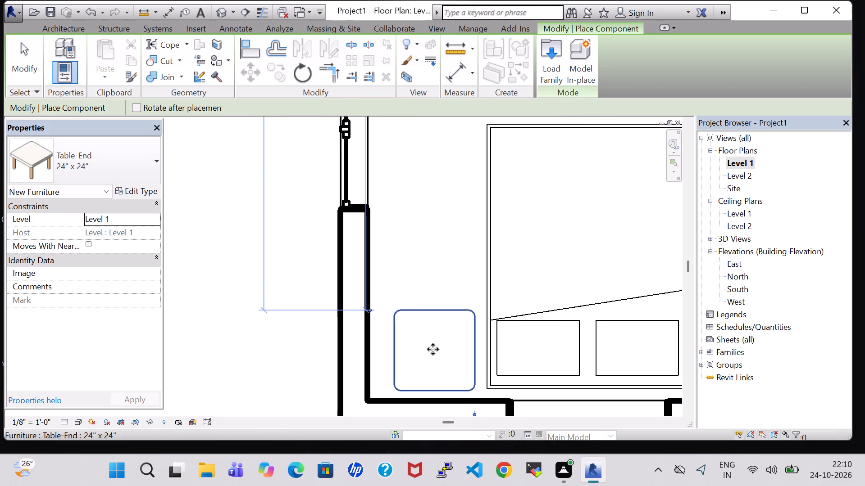
pyautogui.press('Escape')
pyautogui.press('Escape')
# Place an RPC Plant - Tropical Agave - 1.5' at the north edge of the southwest room's end table.
pyautogui.scroll(-9, 434, 268)
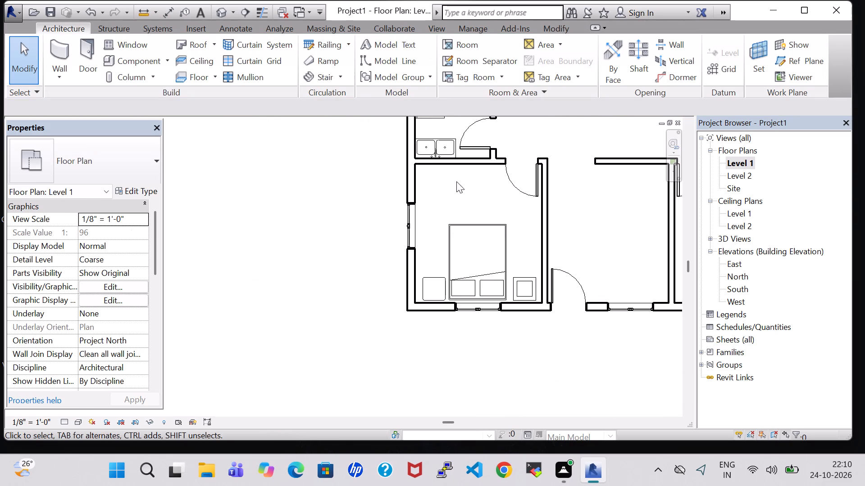
pyautogui.moveTo(456, 181); pyautogui.dragTo(424, 357, button='middle')
pyautogui.moveTo(451, 176); pyautogui.dragTo(441, 308, button='middle')
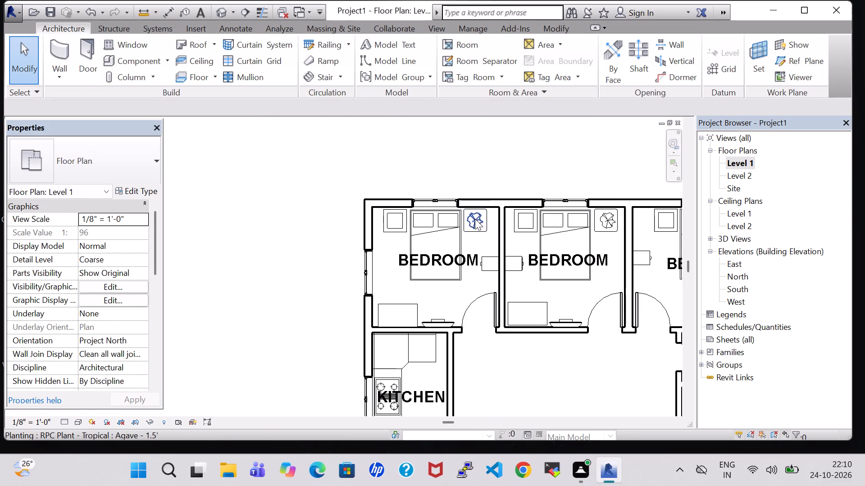
pyautogui.click(475, 219)
pyautogui.rightClick(475, 219)
pyautogui.click(518, 242)
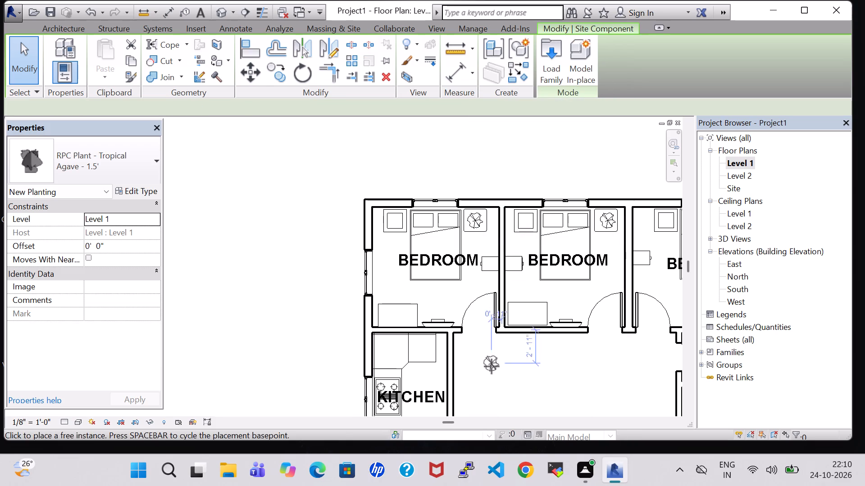
pyautogui.moveTo(492, 366); pyautogui.dragTo(530, 207, button='middle')
pyautogui.moveTo(464, 341); pyautogui.dragTo(489, 206, button='middle')
pyautogui.scroll(4, 458, 253)
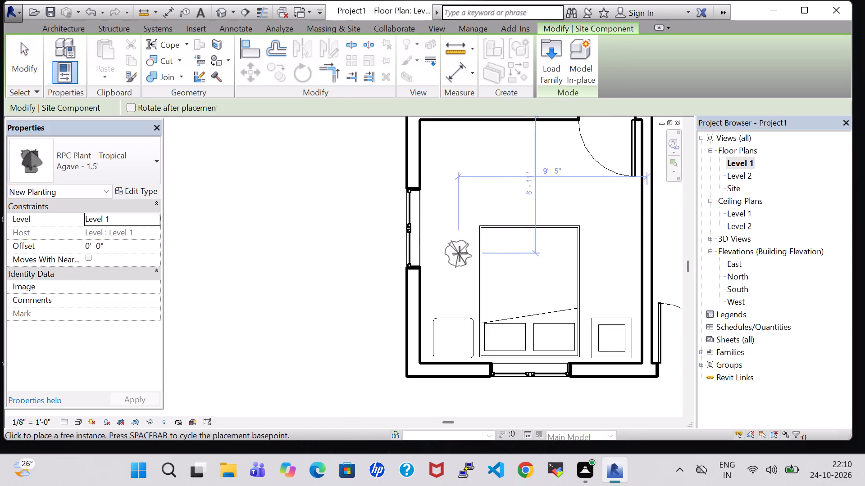
pyautogui.scroll(3, 460, 254)
pyautogui.click(449, 353)
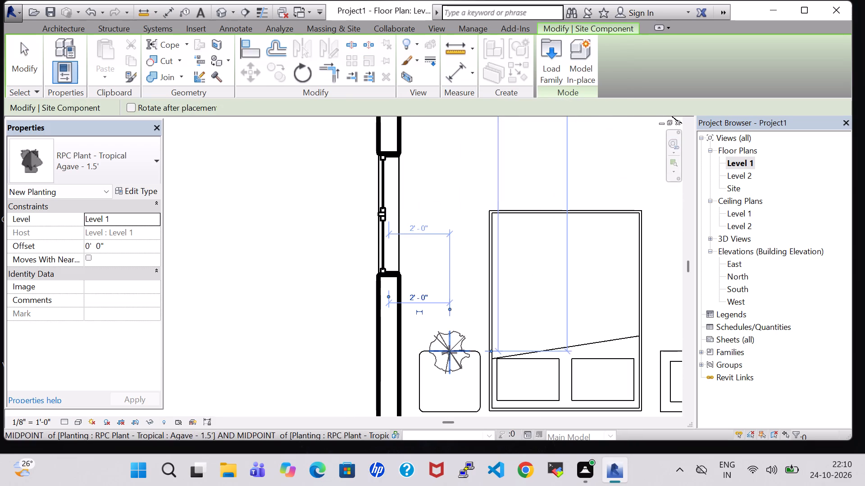
pyautogui.press('Escape')
pyautogui.press('Escape')
# Set the new agave plant's offset to 2' 0".
pyautogui.click(452, 333)
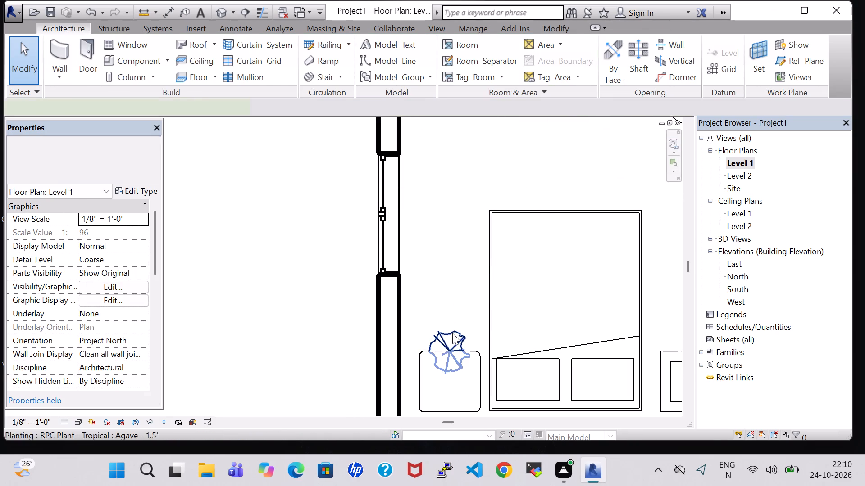
pyautogui.click(91, 245)
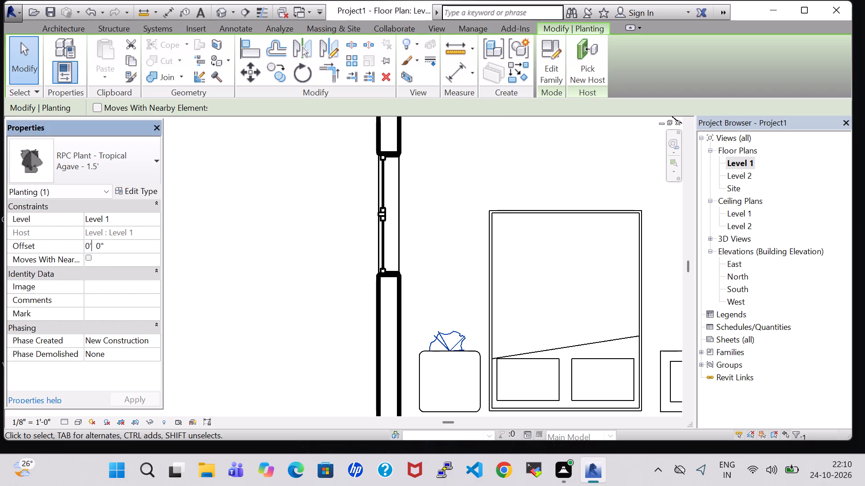
pyautogui.click(90, 246)
pyautogui.press('BackSpace')
pyautogui.press('2')
pyautogui.click(134, 398)
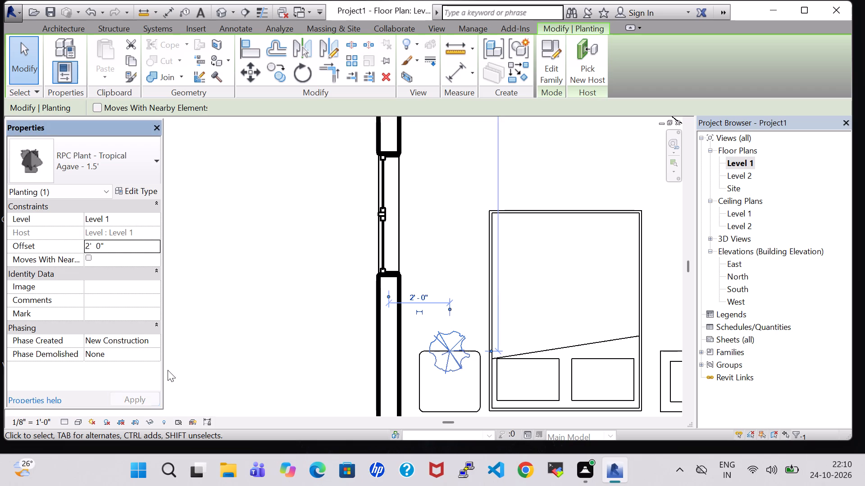
# Nudge the agave plant eleven increments south and one east to centre it on the end table.
pyautogui.press('Down')
pyautogui.press('Down')
pyautogui.press('Down')
pyautogui.press('Down')
pyautogui.press('Down')
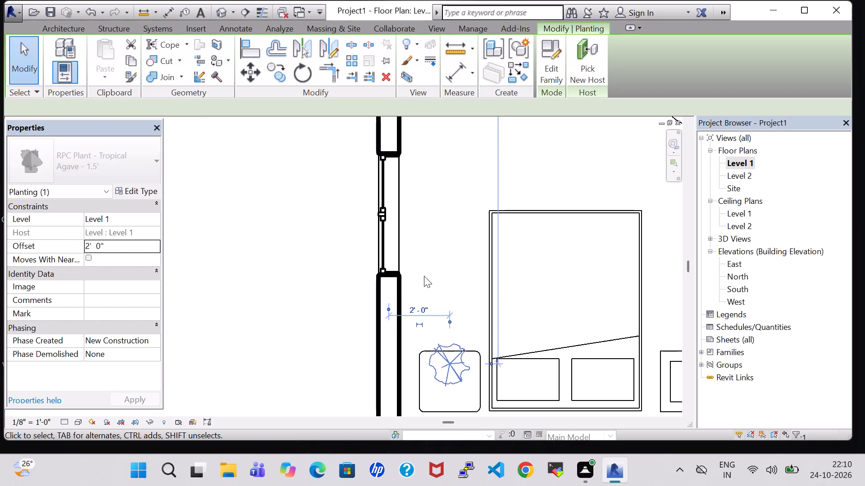
pyautogui.press('Down')
pyautogui.press('Down')
pyautogui.press('Down')
pyautogui.press('Down')
pyautogui.press('Down')
pyautogui.press('Down')
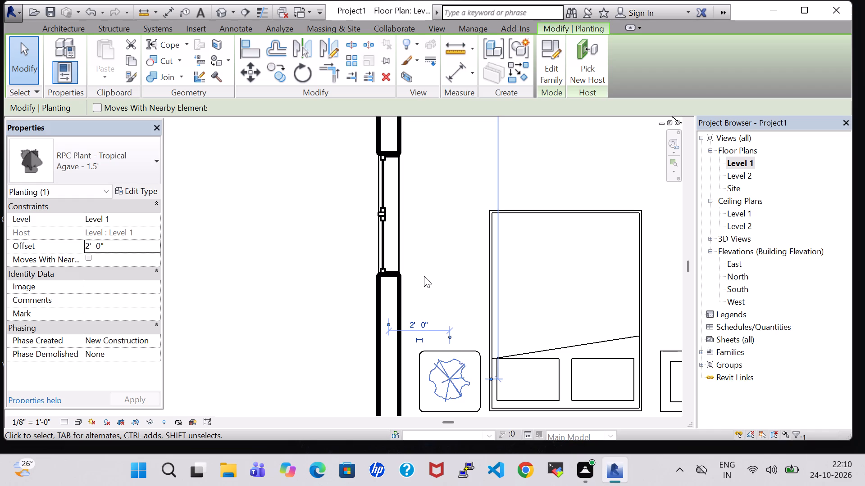
pyautogui.press('Right')
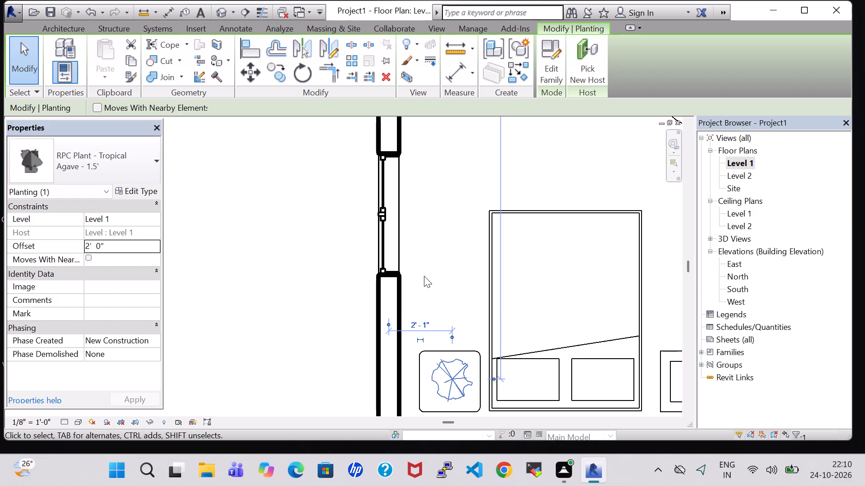
pyautogui.click(566, 157)
# Nudge the 24" x 24" x 24" Table-Coffee east of the southwest room's bed two increments west.
pyautogui.scroll(-2, 566, 157)
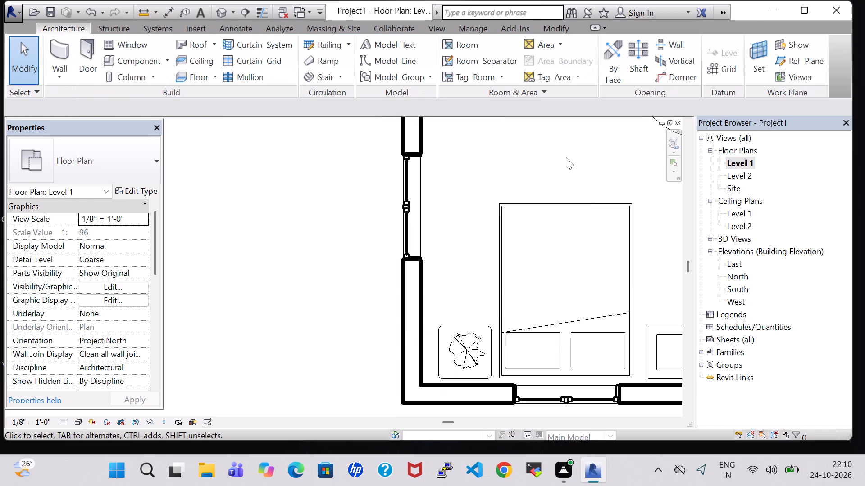
pyautogui.moveTo(566, 157); pyautogui.dragTo(526, 174, button='middle')
pyautogui.click(623, 327)
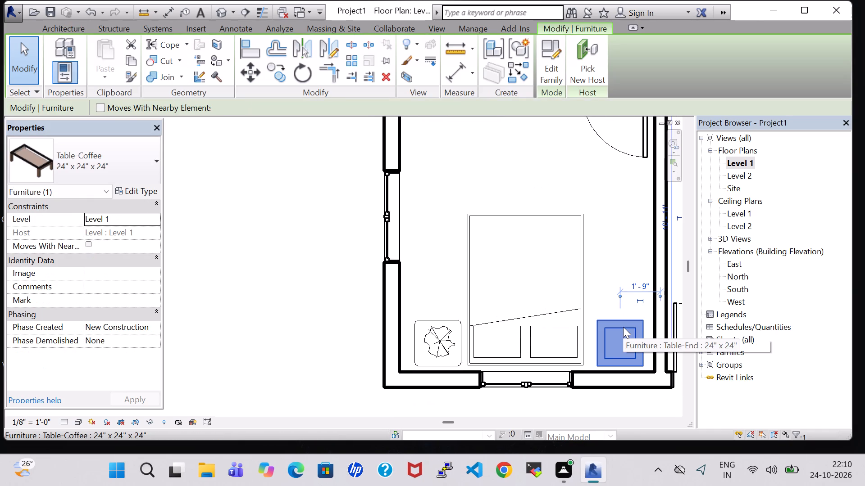
pyautogui.press('Left')
pyautogui.press('Left')
pyautogui.click(608, 227)
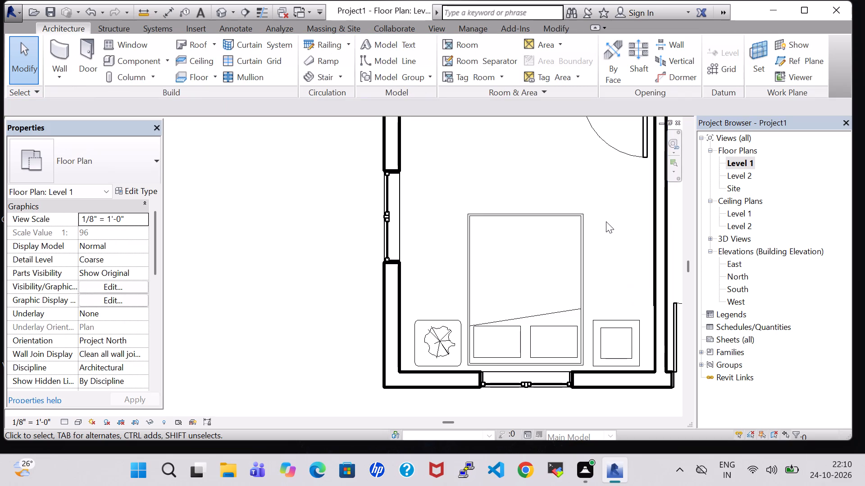
# Place a 48" x 72" x 24" Dresser like the northwest bedroom's against the southwest room's north wall, near its west corner.
pyautogui.scroll(-1, 606, 221)
pyautogui.scroll(1, 606, 221)
pyautogui.moveTo(606, 221); pyautogui.dragTo(587, 367, button='middle')
pyautogui.scroll(-5, 407, 204)
pyautogui.moveTo(506, 149); pyautogui.dragTo(512, 245, button='middle')
pyautogui.moveTo(496, 220); pyautogui.dragTo(504, 283, button='middle')
pyautogui.click(432, 211)
pyautogui.rightClick(432, 211)
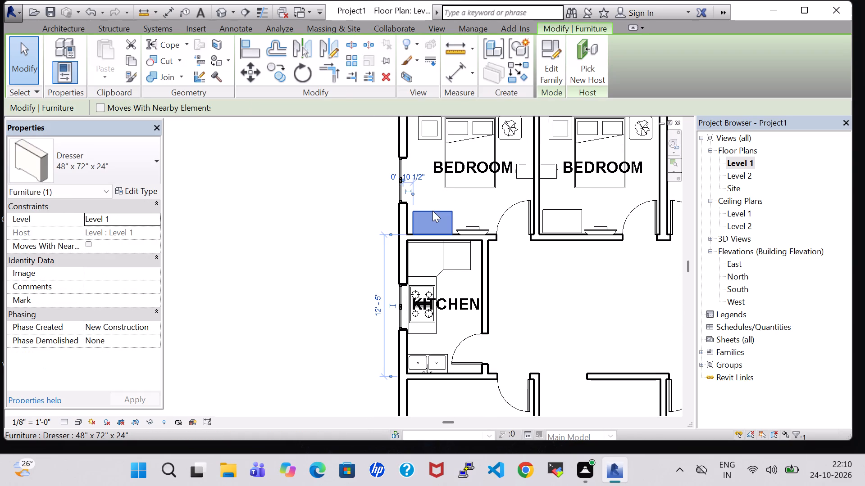
pyautogui.click(509, 243)
pyautogui.moveTo(542, 339); pyautogui.dragTo(546, 221, button='middle')
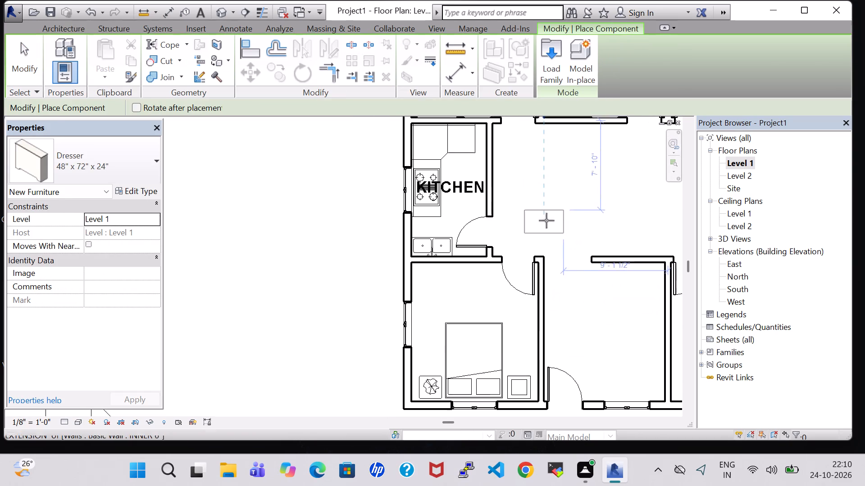
pyautogui.click(437, 273)
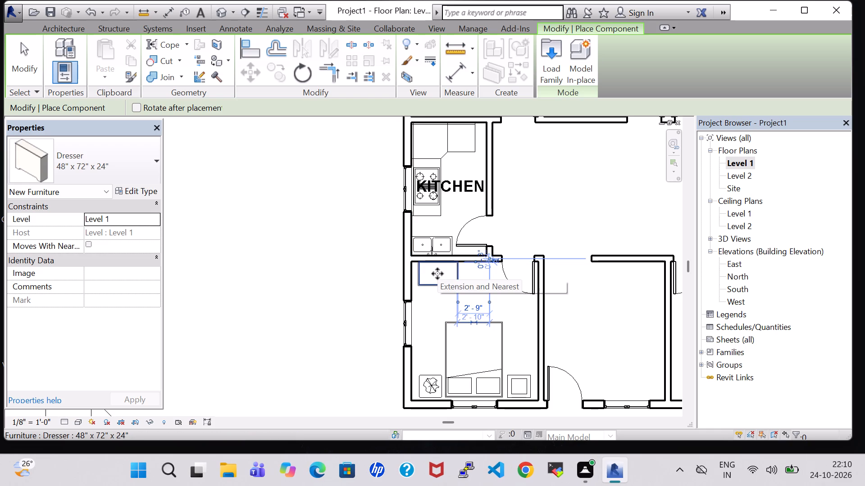
pyautogui.press('Escape')
pyautogui.press('Escape')
# Nudge the southwest room's dresser two increments west, towards the exterior wall.
pyautogui.scroll(-1, 528, 201)
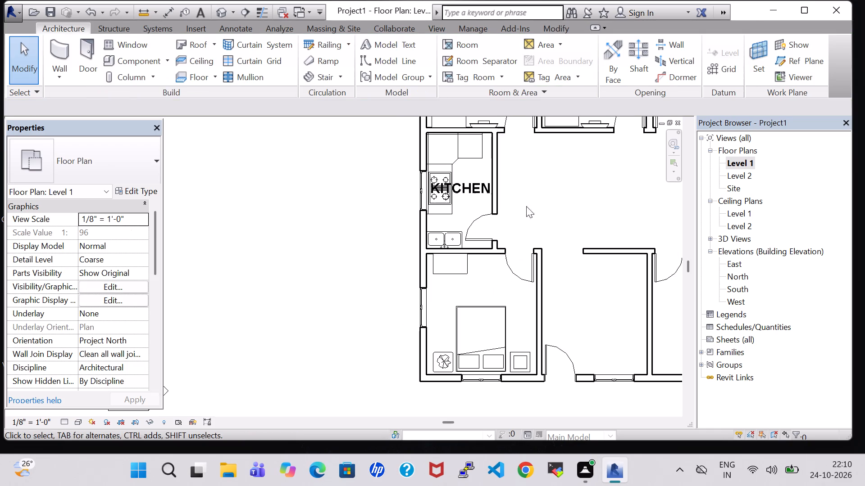
pyautogui.click(442, 275)
pyautogui.press('Left')
pyautogui.press('Left')
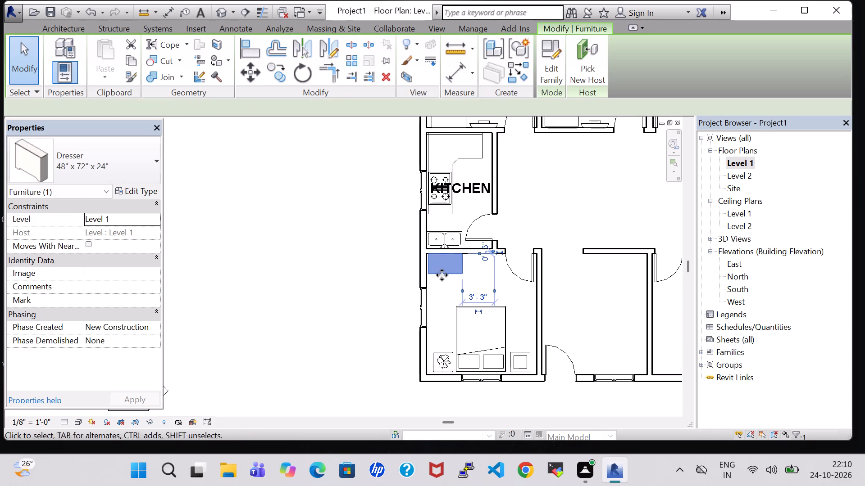
pyautogui.click(553, 206)
# Place a 15" x 18" Cabinet-File 2 Drawer like the northwest bedroom's, rotated to face west, against the southwest room's east wall.
pyautogui.moveTo(553, 206); pyautogui.dragTo(566, 298, button='middle')
pyautogui.scroll(-2, 566, 294)
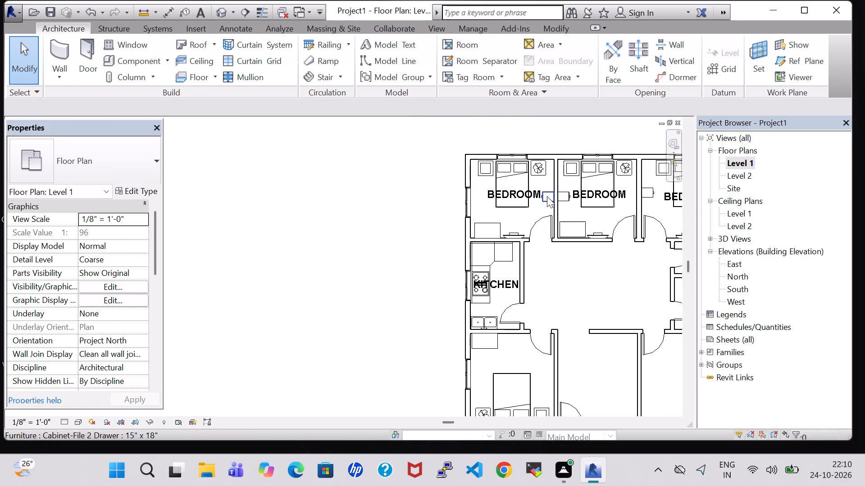
pyautogui.scroll(5, 547, 196)
pyautogui.click(546, 205)
pyautogui.rightClick(546, 205)
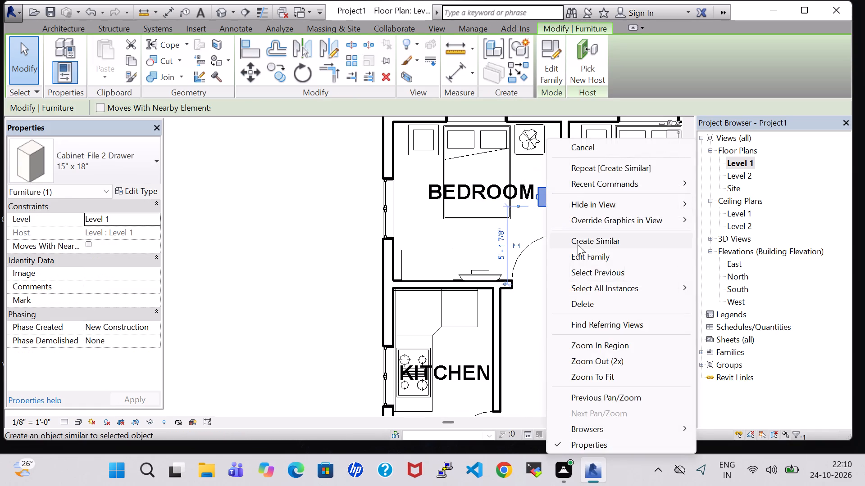
pyautogui.click(578, 245)
pyautogui.moveTo(548, 338); pyautogui.dragTo(551, 162, button='middle')
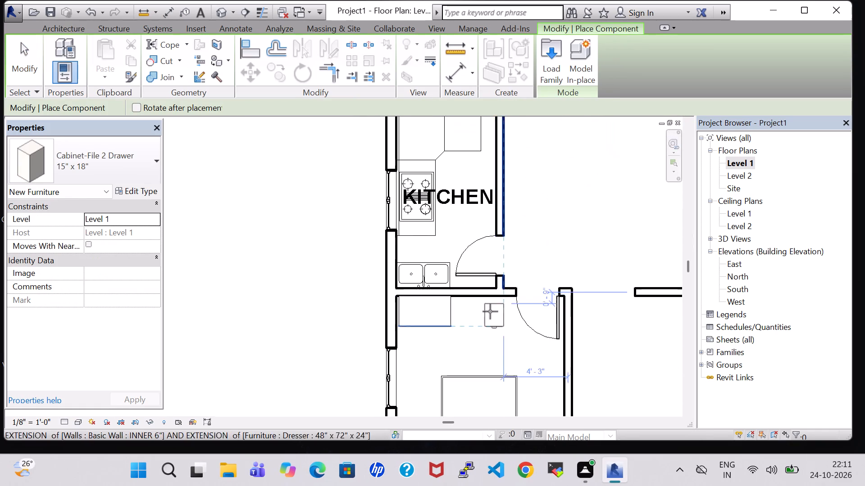
pyautogui.moveTo(490, 311); pyautogui.dragTo(475, 232, button='middle')
pyautogui.scroll(1, 476, 232)
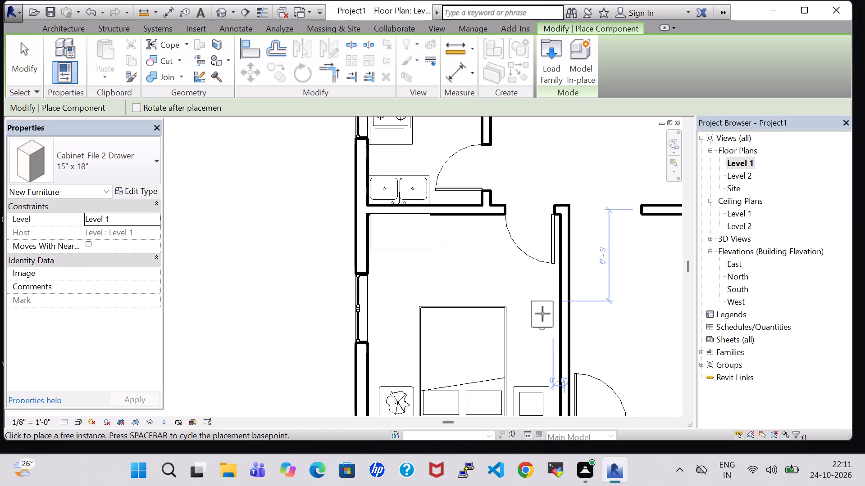
pyautogui.press('space')
pyautogui.press('space')
pyautogui.press('space')
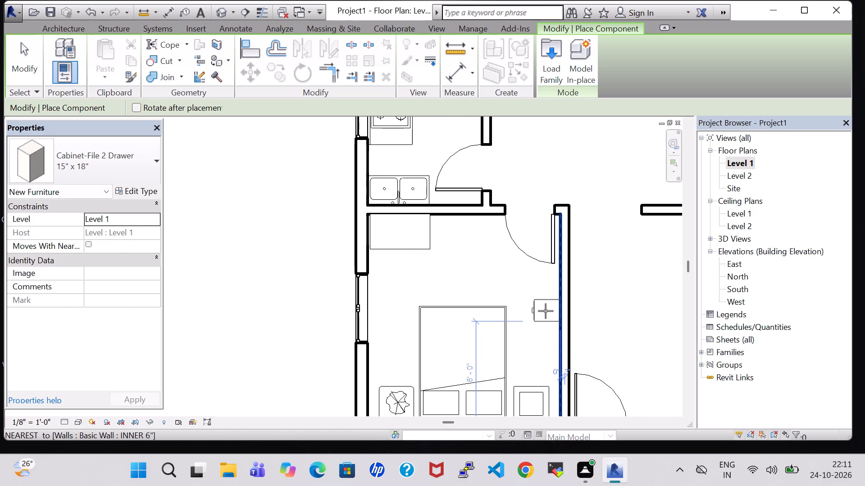
pyautogui.click(546, 311)
pyautogui.press('Escape')
pyautogui.press('Escape')
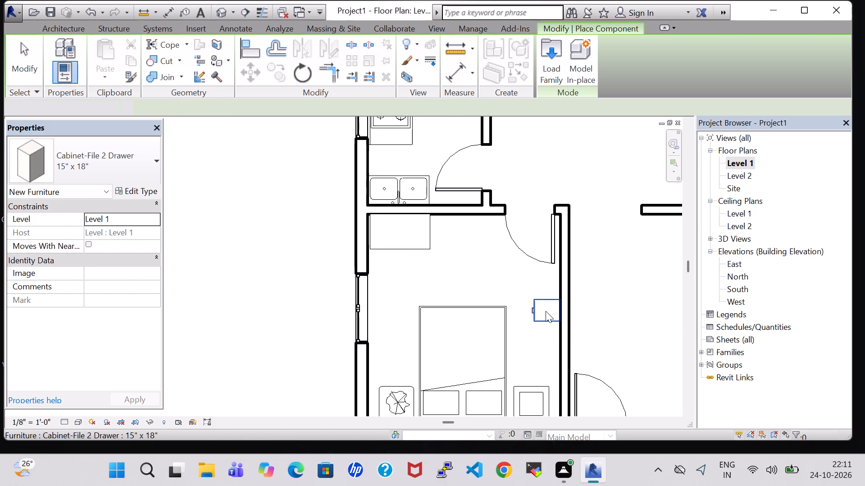
# Place a 32" TV - Flat Screen like the northwest bedroom's on the southwest room's north wall, between the dresser and the door.
pyautogui.scroll(-7, 505, 281)
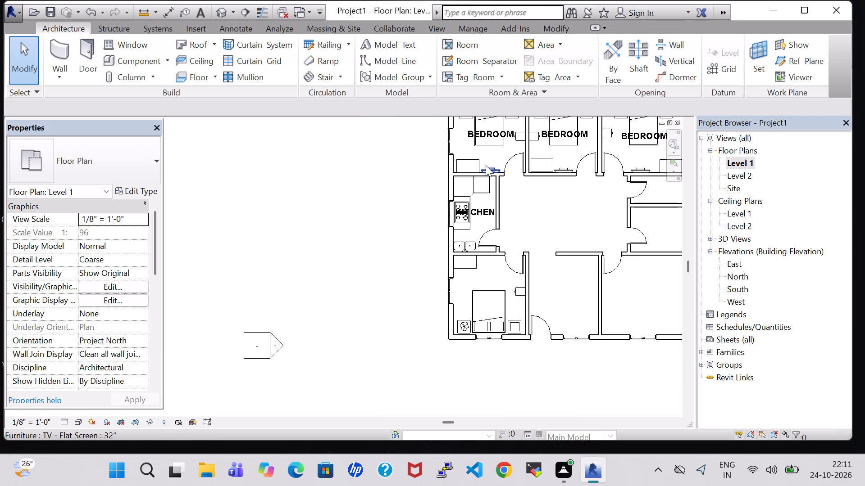
pyautogui.click(489, 167)
pyautogui.rightClick(493, 169)
pyautogui.click(546, 238)
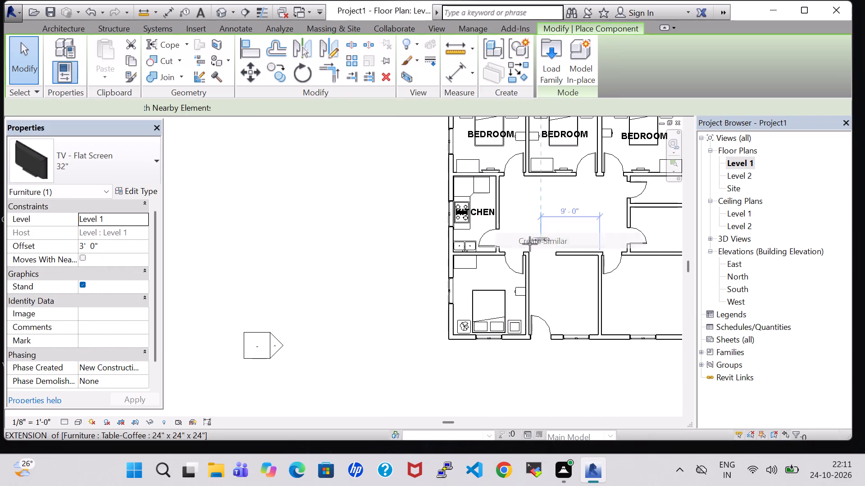
pyautogui.scroll(7, 503, 279)
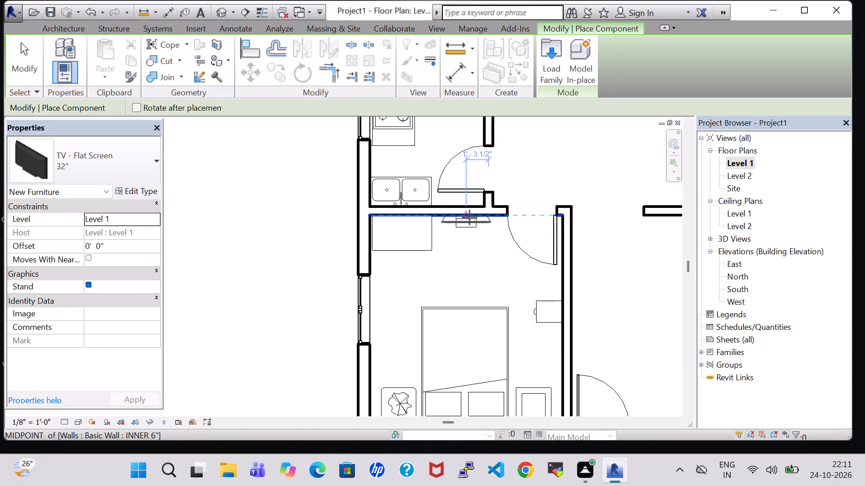
pyautogui.click(472, 217)
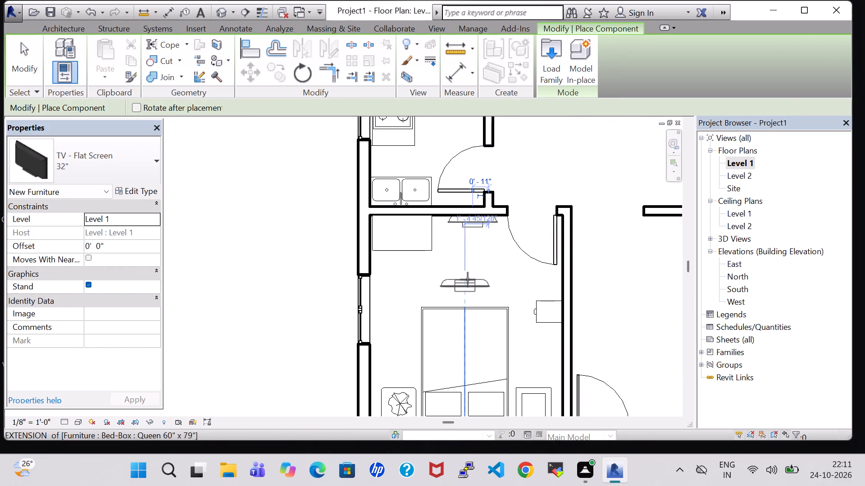
pyautogui.press('Escape')
pyautogui.press('Escape')
# Set the southwest room's TV offset to 3' 0".
pyautogui.click(472, 228)
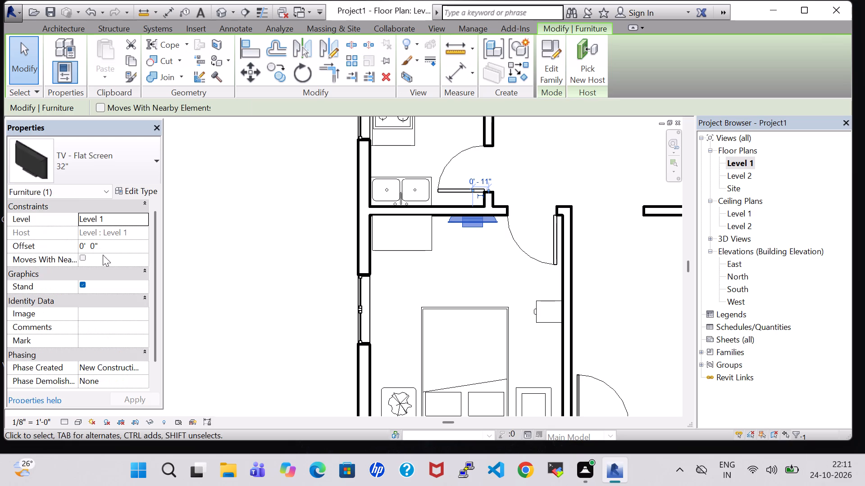
pyautogui.click(81, 247)
pyautogui.click(84, 248)
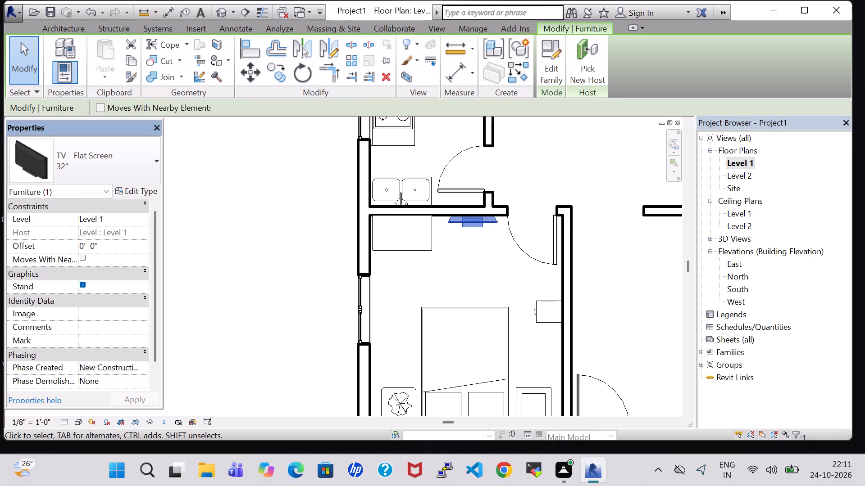
pyautogui.press('BackSpace')
pyautogui.press('3')
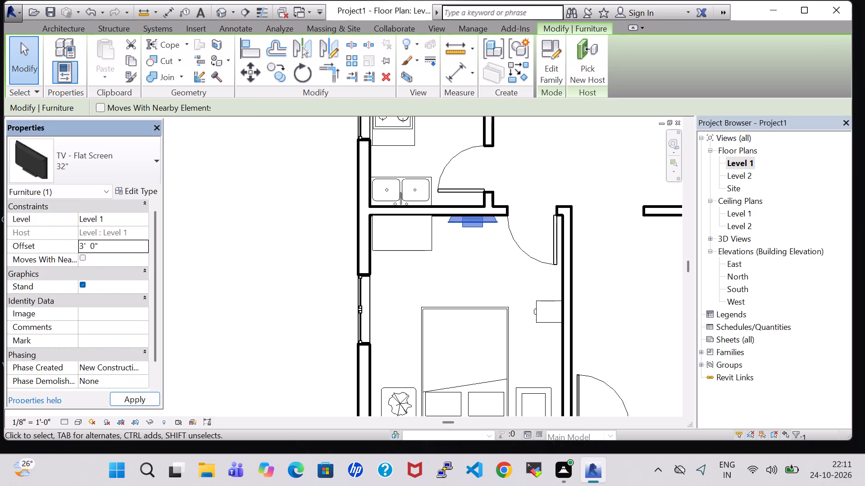
pyautogui.click(493, 257)
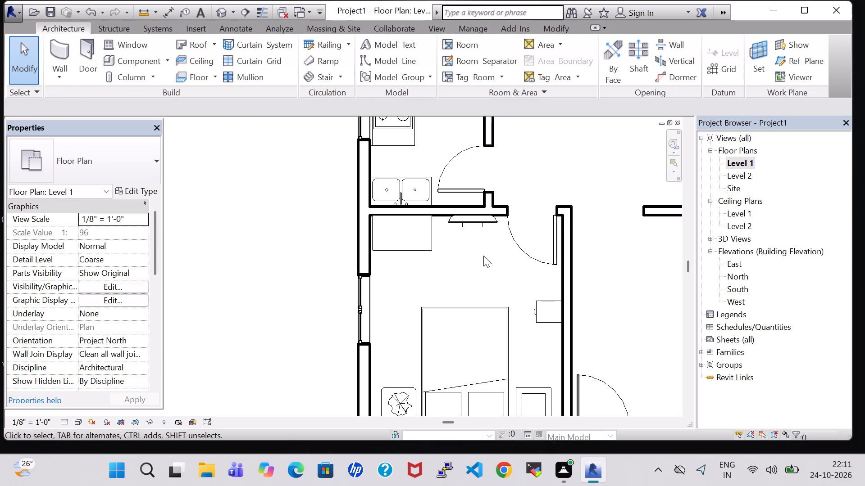
# Open the default 3D view, saving the project as Project92 in the Desktop's work folder.
pyautogui.scroll(-3, 483, 256)
pyautogui.moveTo(549, 173); pyautogui.dragTo(543, 229, button='middle')
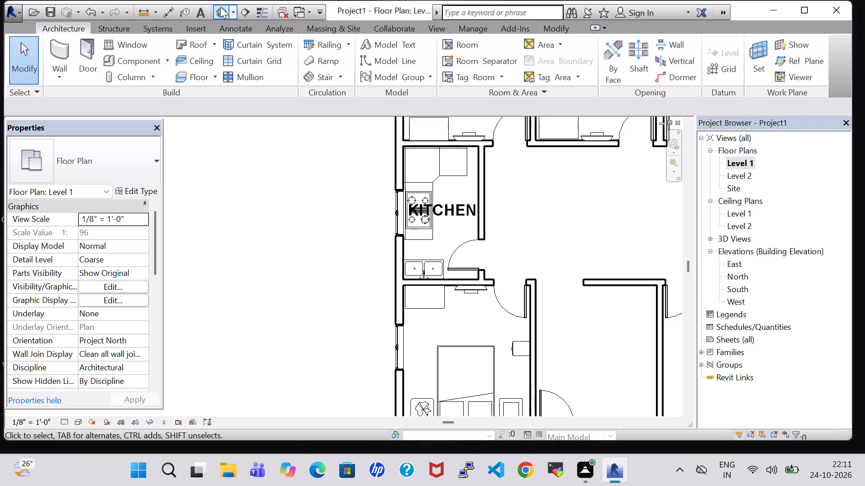
pyautogui.click(220, 7)
pyautogui.click(363, 199)
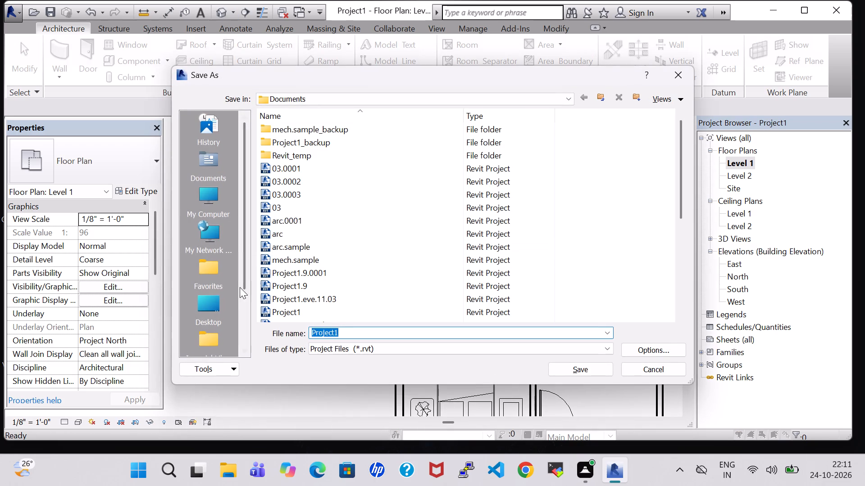
pyautogui.click(214, 296)
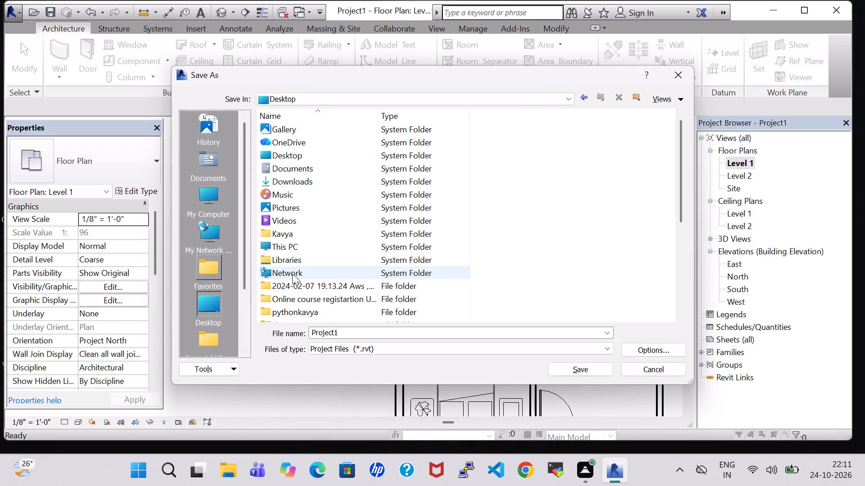
pyautogui.scroll(-2, 306, 308)
pyautogui.doubleClick(298, 304)
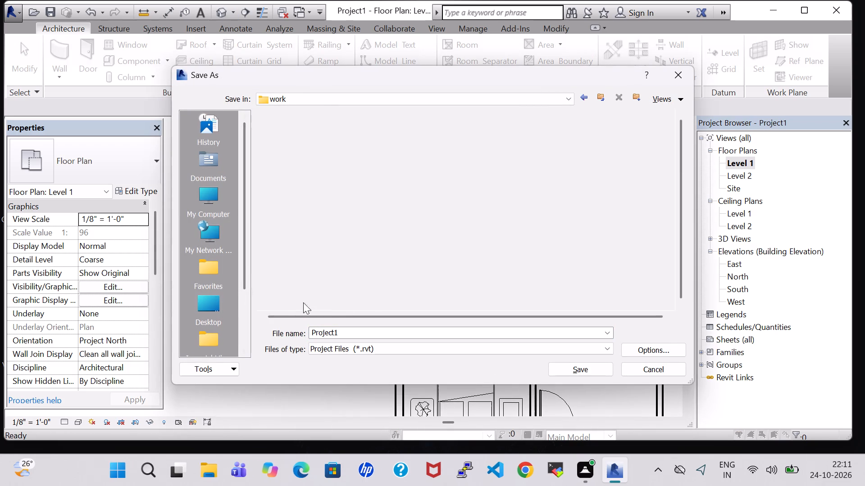
pyautogui.moveTo(680, 128); pyautogui.dragTo(683, 152)
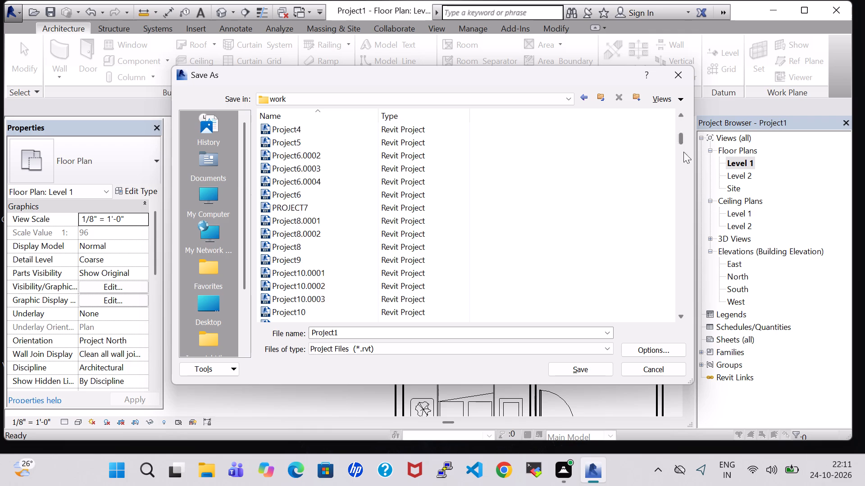
pyautogui.moveTo(683, 152); pyautogui.dragTo(681, 319)
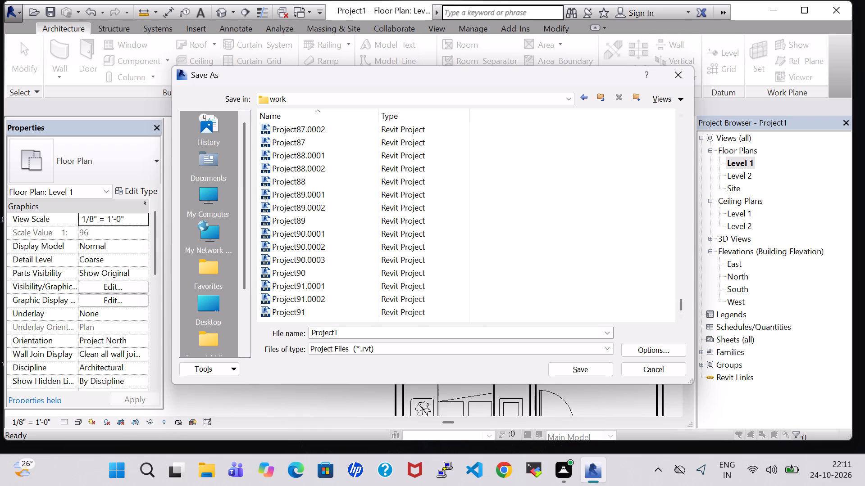
pyautogui.click(362, 333)
pyautogui.doubleClick(348, 332)
pyautogui.click(348, 332)
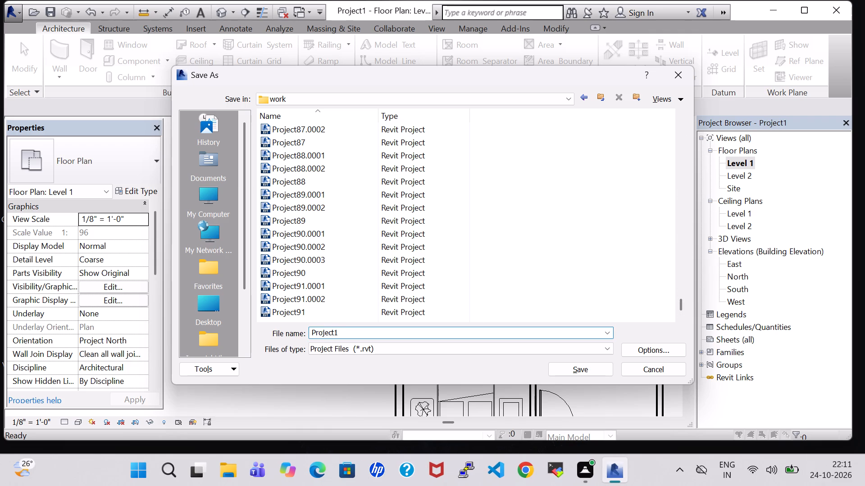
pyautogui.click(338, 333)
pyautogui.press('BackSpace')
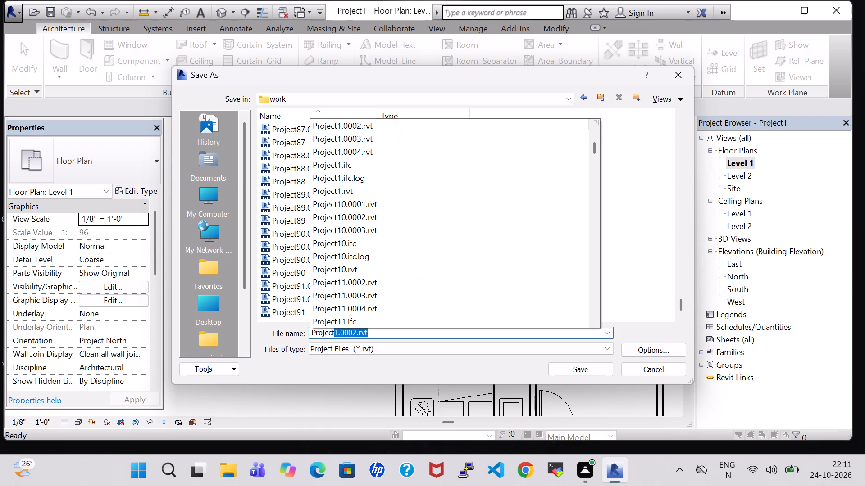
pyautogui.press('9')
pyautogui.press('2')
pyautogui.click(571, 367)
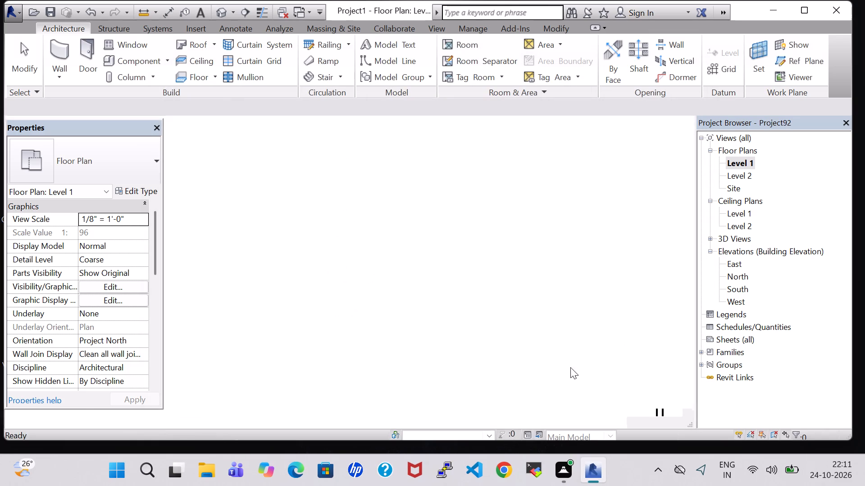
# Examine the kitchen, furnished bedrooms and overall room layout in the 3D view.
pyautogui.scroll(-4, 563, 353)
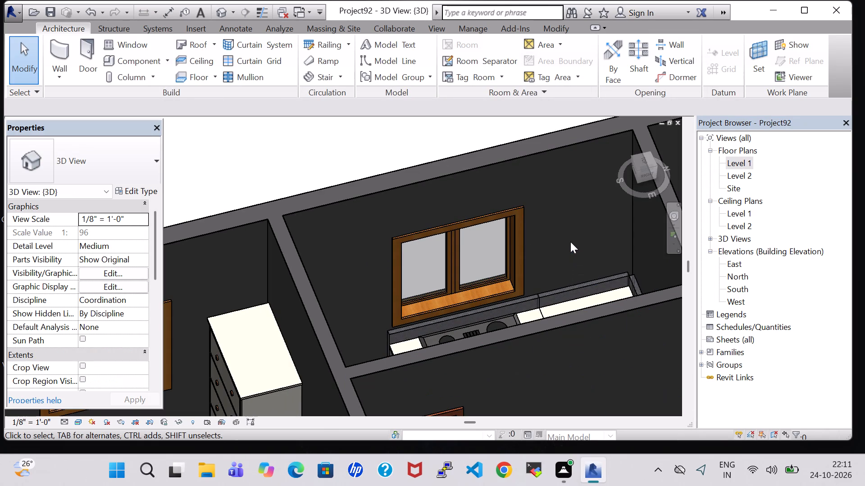
pyautogui.keyDown('shift'); pyautogui.moveTo(570, 242); pyautogui.dragTo(554, 364, button='middle'); pyautogui.keyUp('shift')
pyautogui.scroll(-2, 553, 304)
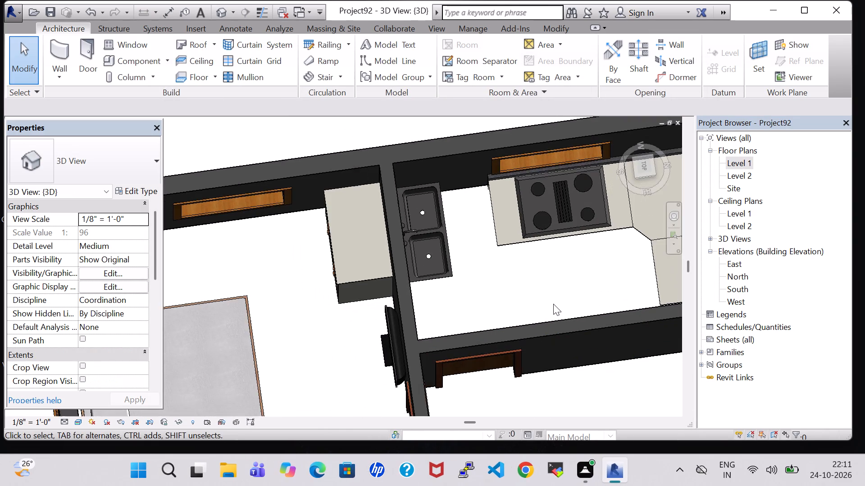
pyautogui.scroll(-2, 553, 304)
pyautogui.moveTo(553, 304); pyautogui.dragTo(463, 157, button='middle')
pyautogui.moveTo(454, 274); pyautogui.dragTo(375, 304, button='middle')
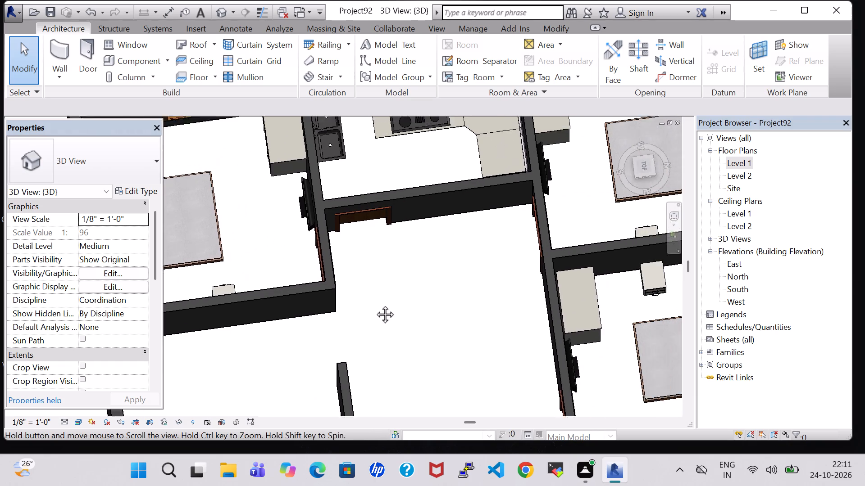
pyautogui.moveTo(375, 304); pyautogui.dragTo(296, 322, button='middle')
pyautogui.scroll(-5, 480, 301)
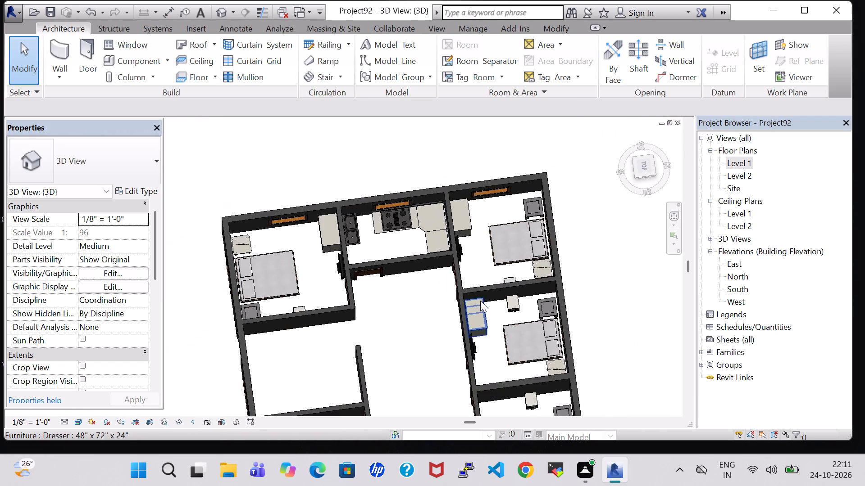
pyautogui.moveTo(480, 301); pyautogui.dragTo(471, 172, button='middle')
pyautogui.moveTo(418, 224); pyautogui.dragTo(518, 283, button='middle')
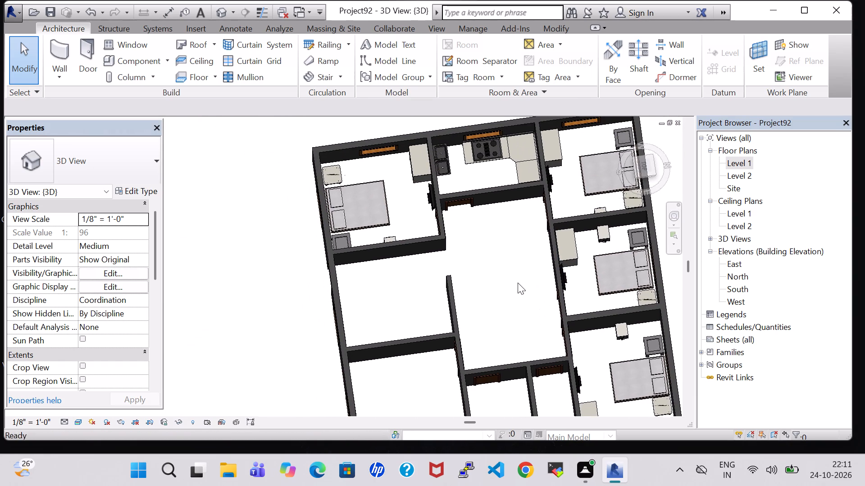
# Return to the Level 1 floor plan and place a tagged room in the southwest bedroom.
pyautogui.doubleClick(737, 165)
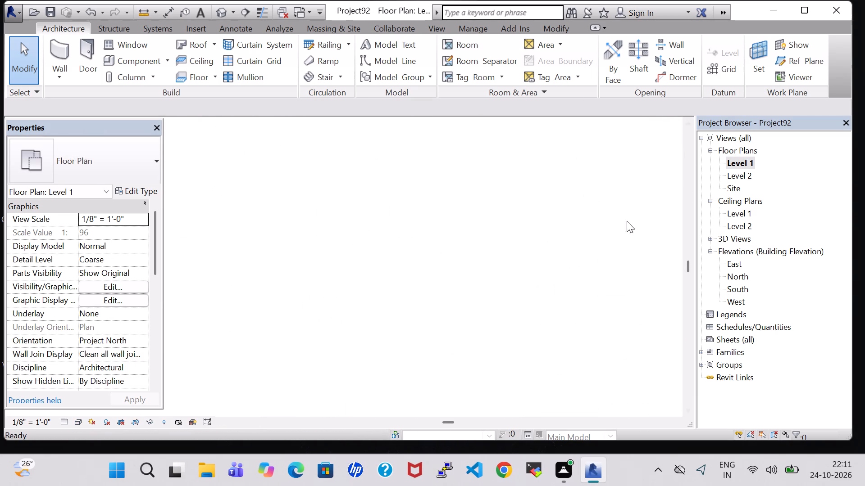
pyautogui.scroll(-3, 510, 275)
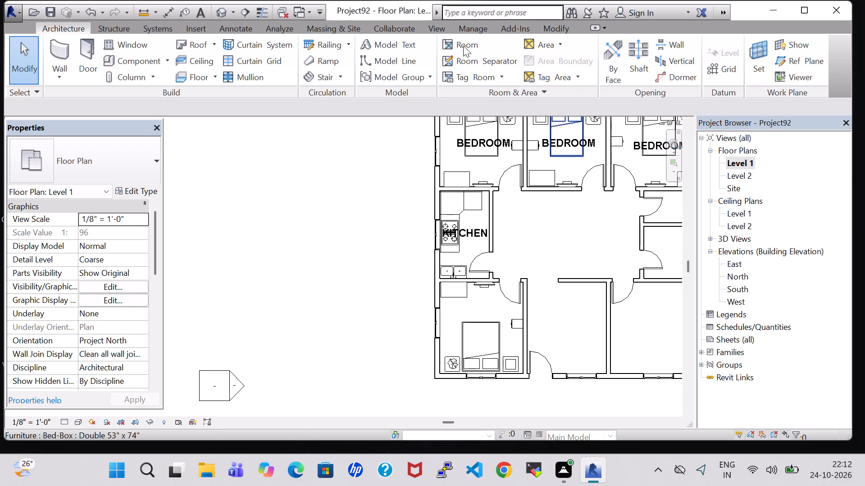
pyautogui.click(463, 45)
pyautogui.click(485, 336)
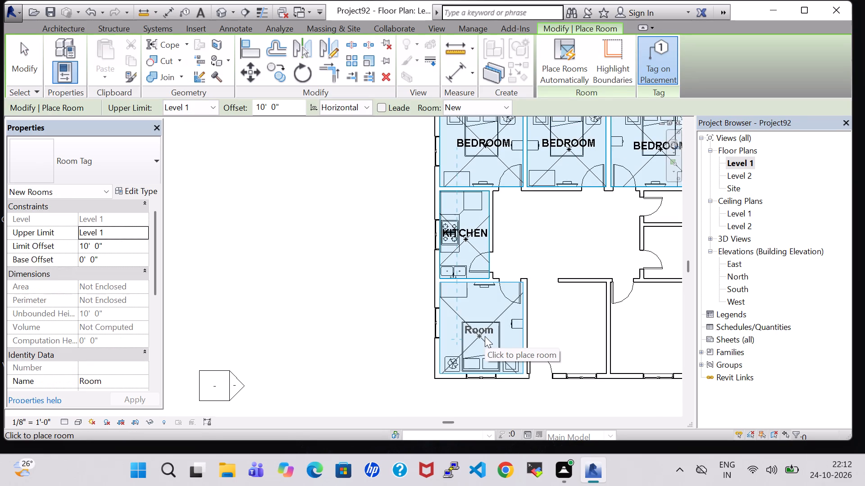
pyautogui.press('Escape')
pyautogui.press('Escape')
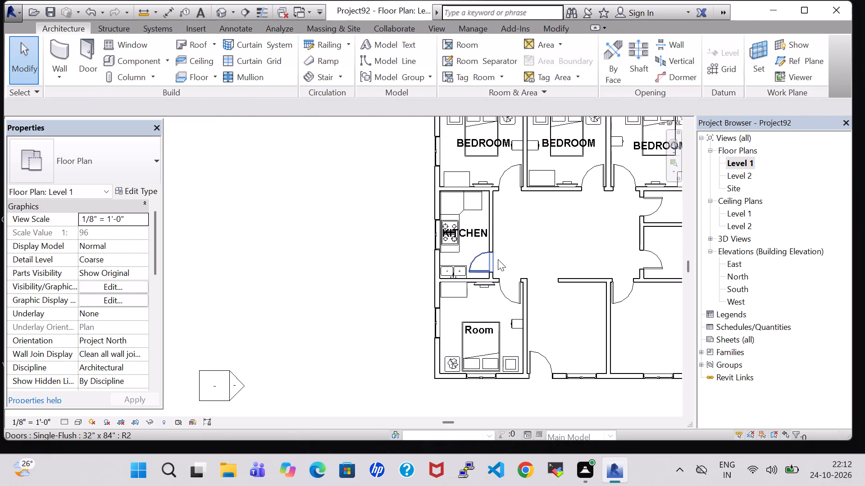
# Rename the northwest bedroom's room tag as BEDROOM-3.
pyautogui.moveTo(504, 257); pyautogui.dragTo(518, 345, button='middle')
pyautogui.middleClick(519, 353)
pyautogui.doubleClick(496, 236)
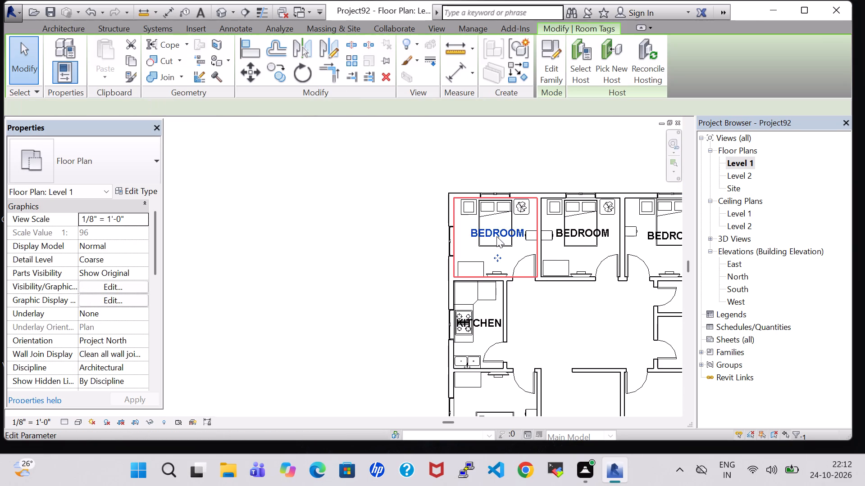
pyautogui.click(511, 236)
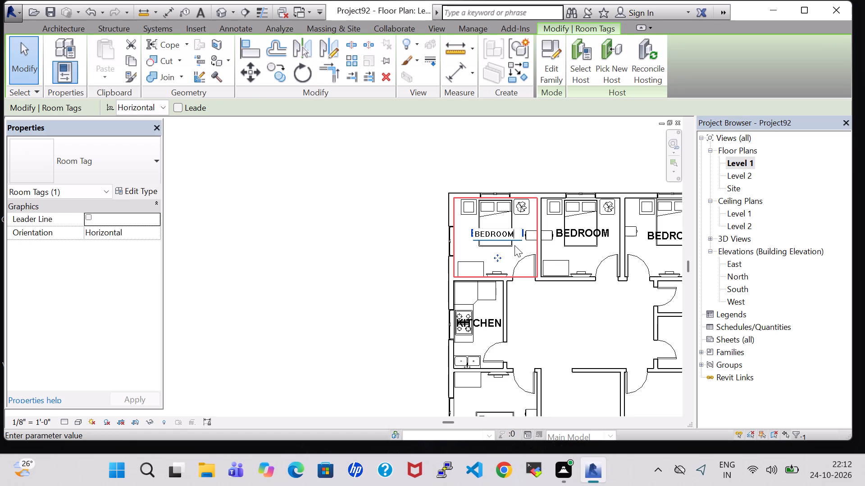
pyautogui.write('-3')
pyautogui.press('Return')
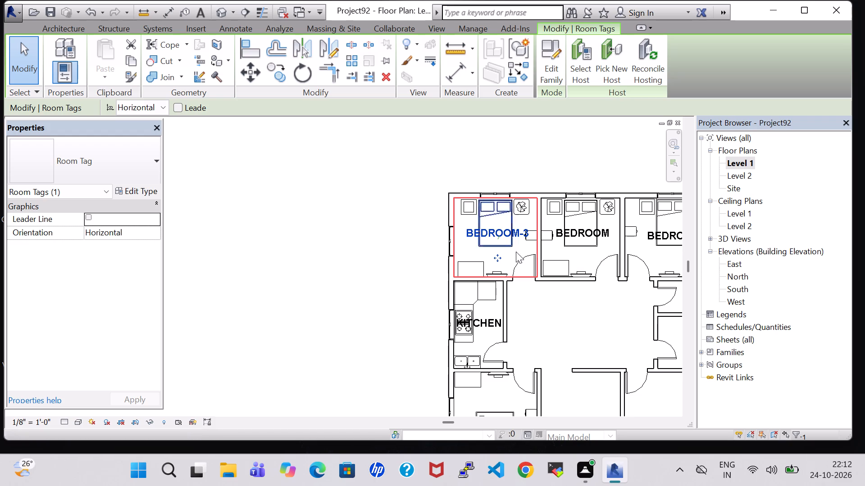
# Rename the middle north bedroom's room tag as BEDROOM-4.
pyautogui.doubleClick(584, 227)
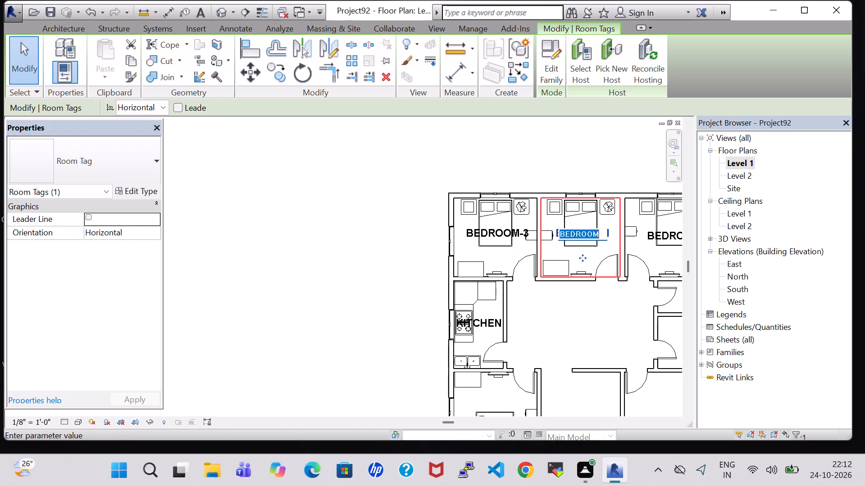
pyautogui.click(601, 234)
pyautogui.write('-4')
pyautogui.press('Return')
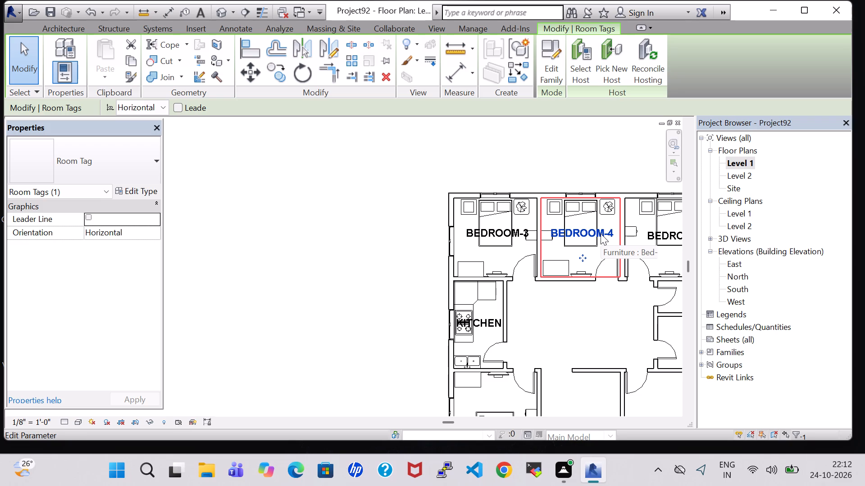
# Rename the northeast bedroom's room tag as BEDROOM-5.
pyautogui.moveTo(601, 234); pyautogui.dragTo(487, 257, button='middle')
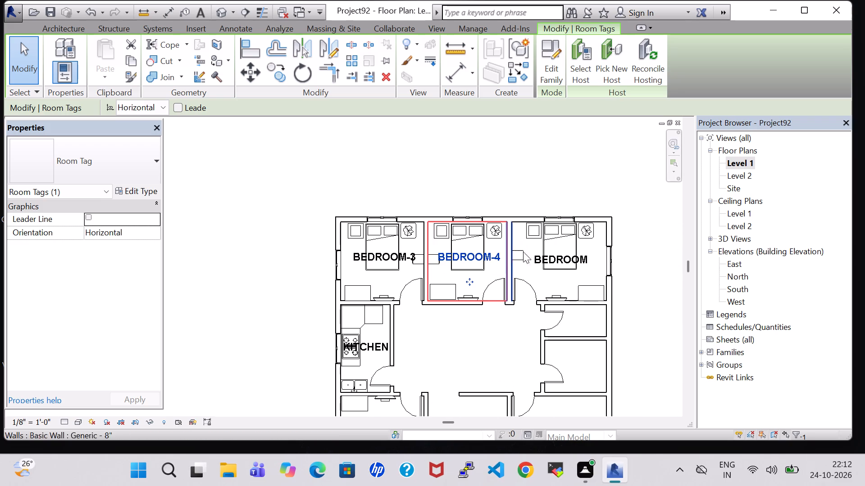
pyautogui.doubleClick(559, 265)
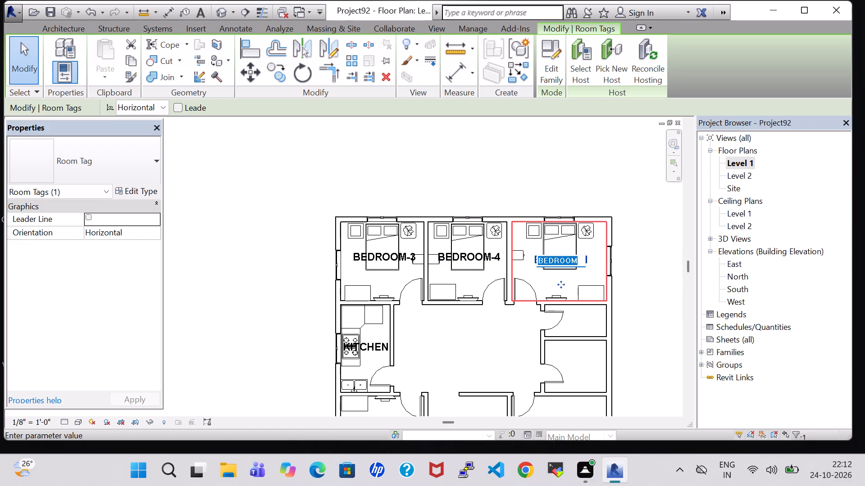
pyautogui.click(583, 262)
pyautogui.write('-5')
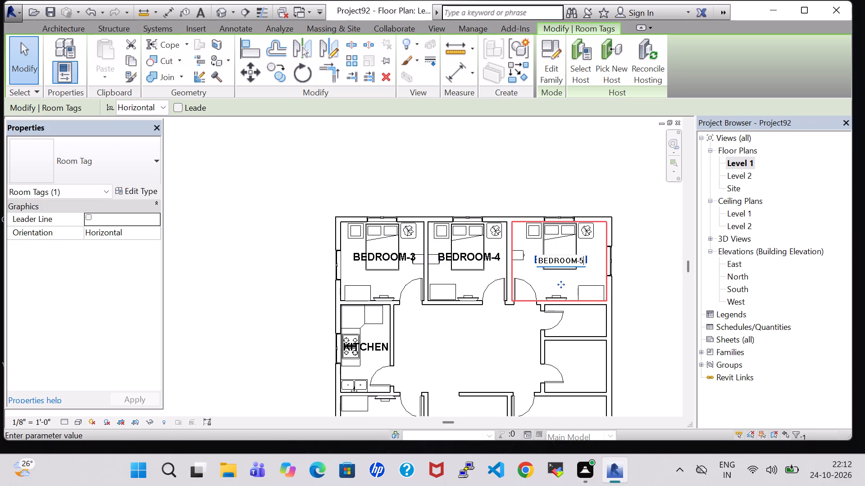
pyautogui.press('Return')
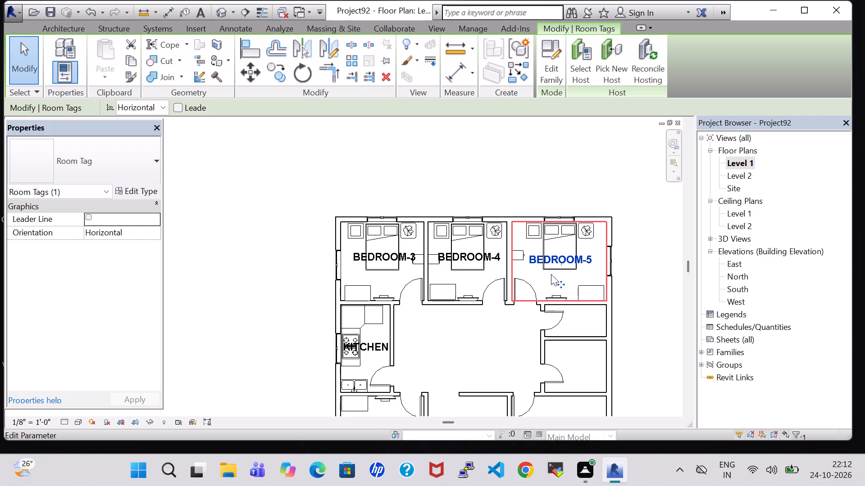
# Rename the southwest room's tag as BEDROOM-2.
pyautogui.moveTo(451, 362); pyautogui.dragTo(441, 270, button='middle')
pyautogui.scroll(1, 450, 360)
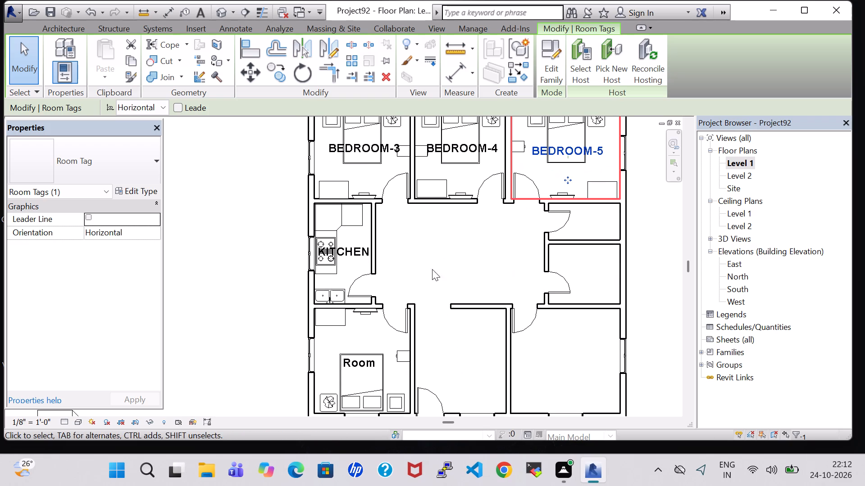
pyautogui.doubleClick(363, 364)
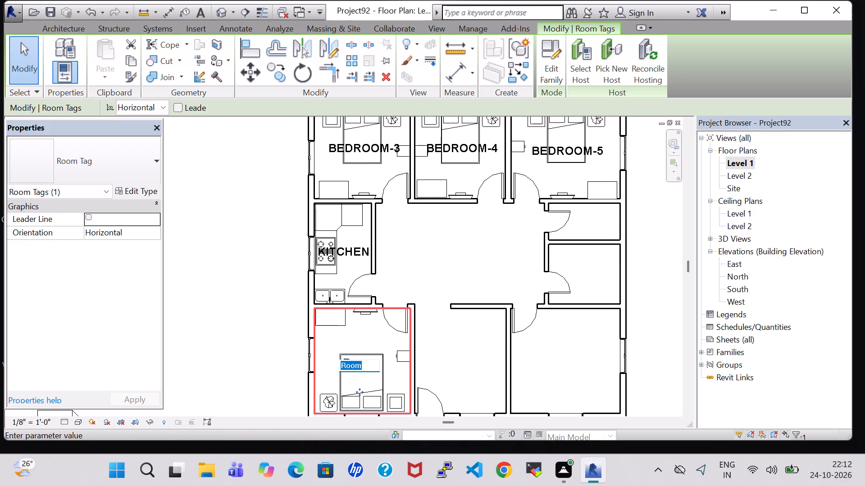
pyautogui.press('BackSpace')
pyautogui.write('BEDROOM')
pyautogui.write('-2')
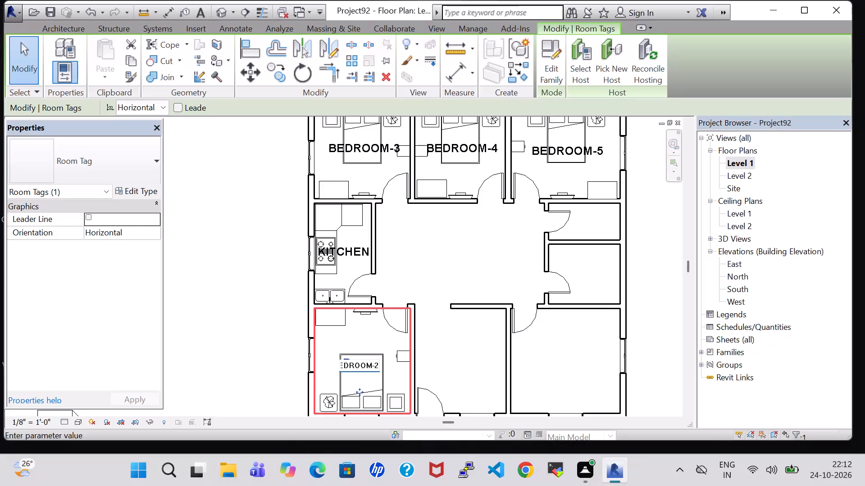
pyautogui.press('Return')
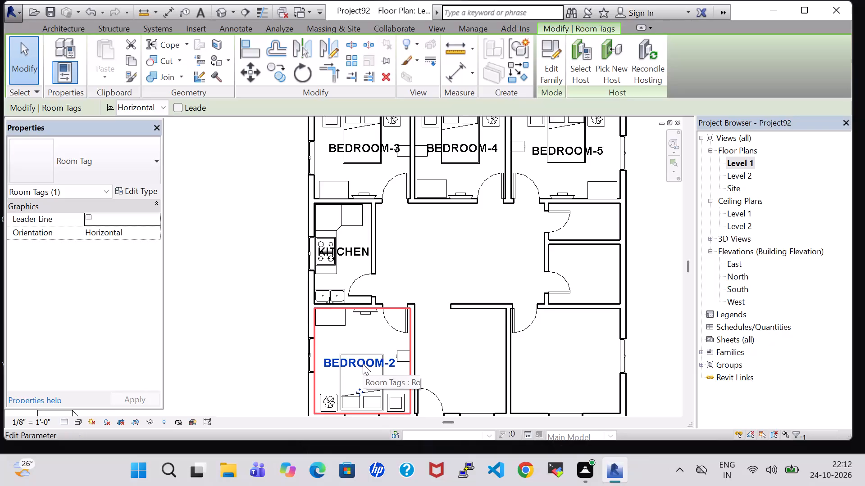
# Place a 48" x 72" x 24" Dresser like BEDROOM-2's against the southeast room's north wall, near its northeast corner.
pyautogui.scroll(-2, 275, 310)
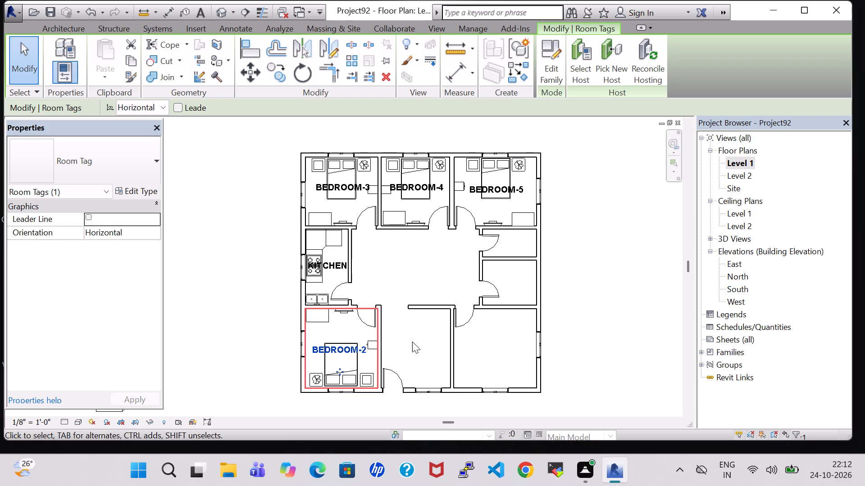
pyautogui.moveTo(412, 342); pyautogui.dragTo(388, 346, button='middle')
pyautogui.moveTo(388, 346); pyautogui.dragTo(351, 344, button='middle')
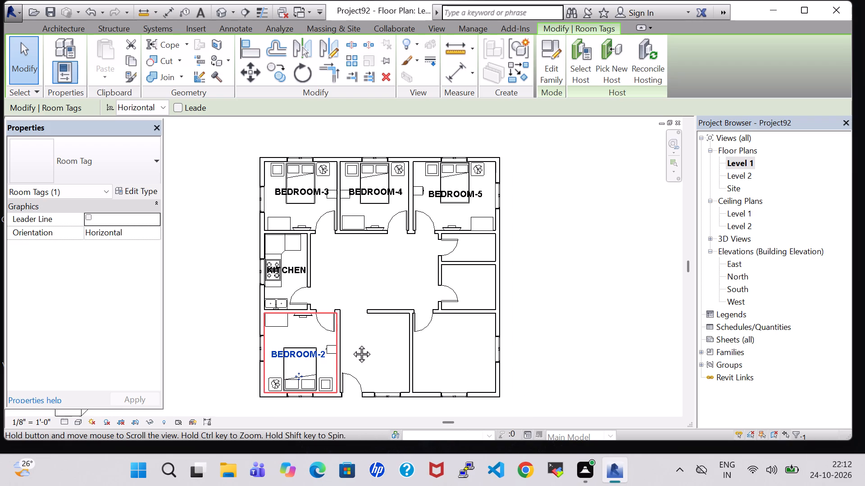
pyautogui.moveTo(351, 344); pyautogui.dragTo(341, 342, button='middle')
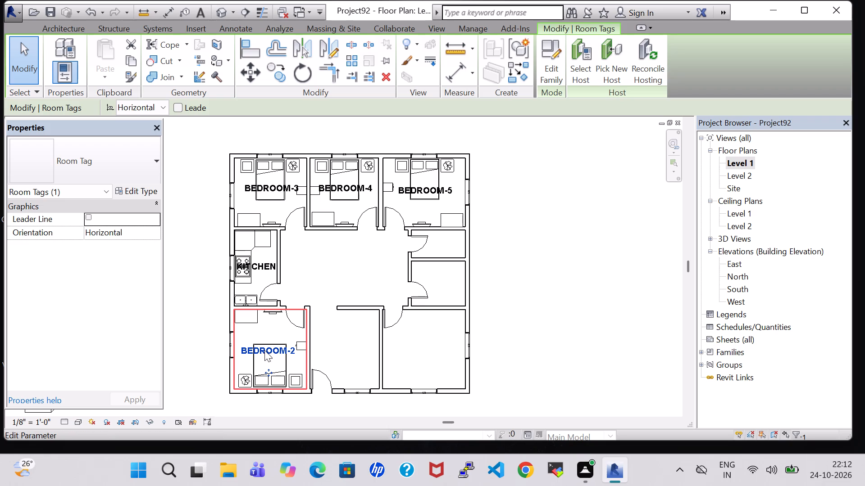
pyautogui.click(253, 319)
pyautogui.rightClick(253, 319)
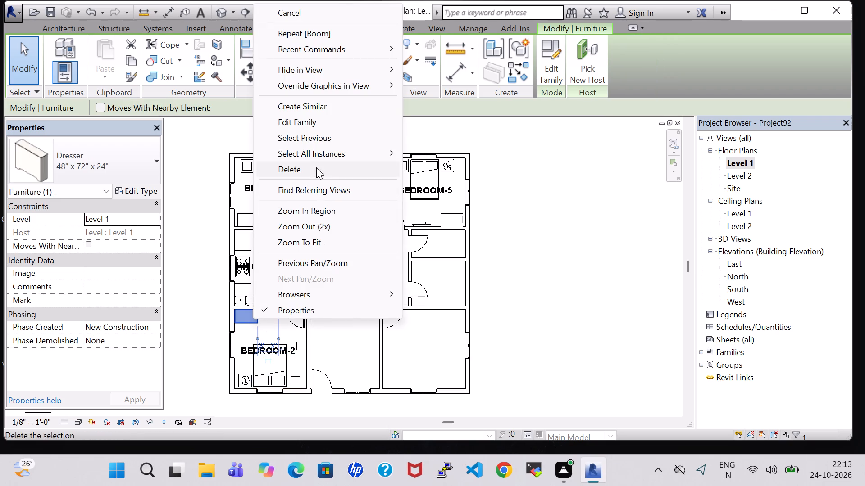
pyautogui.click(314, 113)
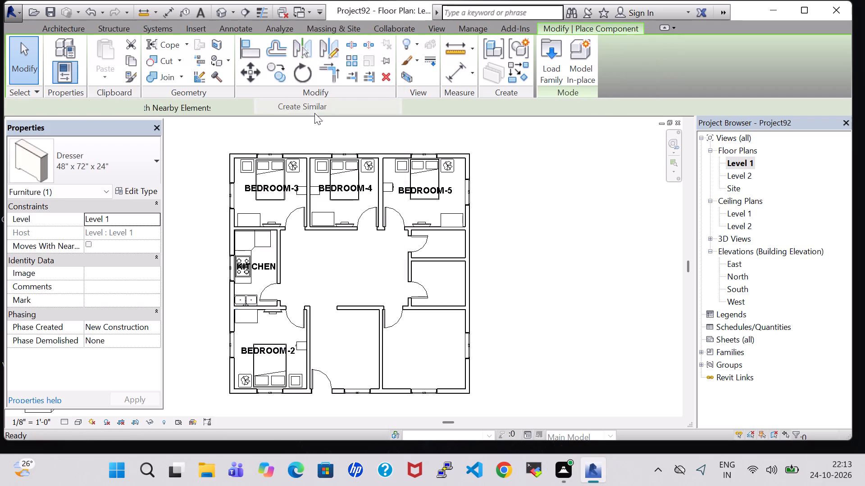
pyautogui.scroll(8, 446, 332)
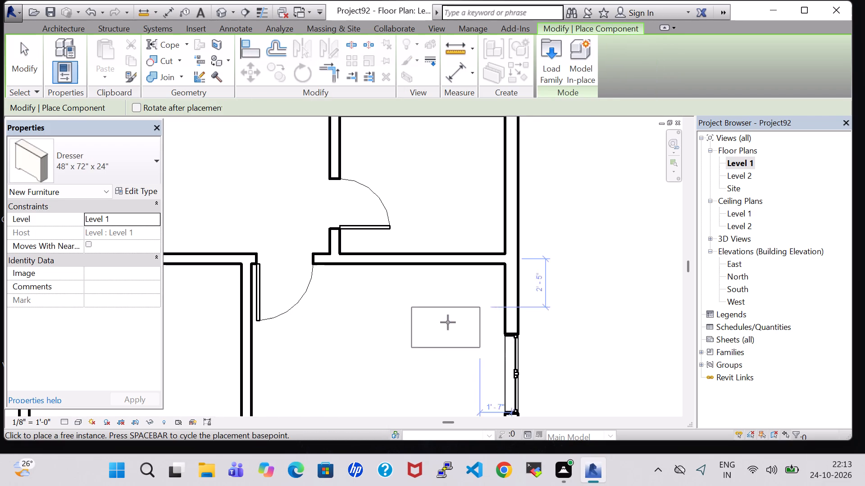
pyautogui.click(463, 287)
pyautogui.press('Escape')
pyautogui.press('Escape')
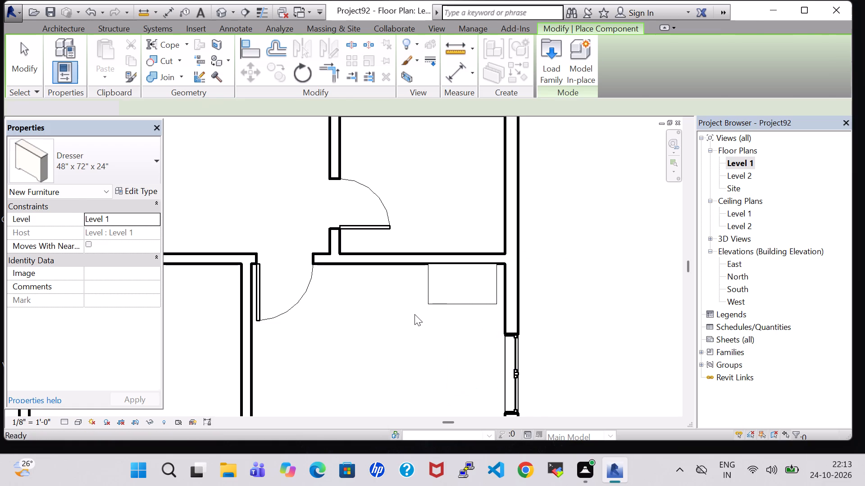
pyautogui.press('Escape')
# Place a 32" TV - Flat Screen like BEDROOM-2's on the southeast room's north wall, about 7' 1" from the east wall.
pyautogui.scroll(-7, 414, 314)
pyautogui.moveTo(394, 333); pyautogui.dragTo(427, 284, button='middle')
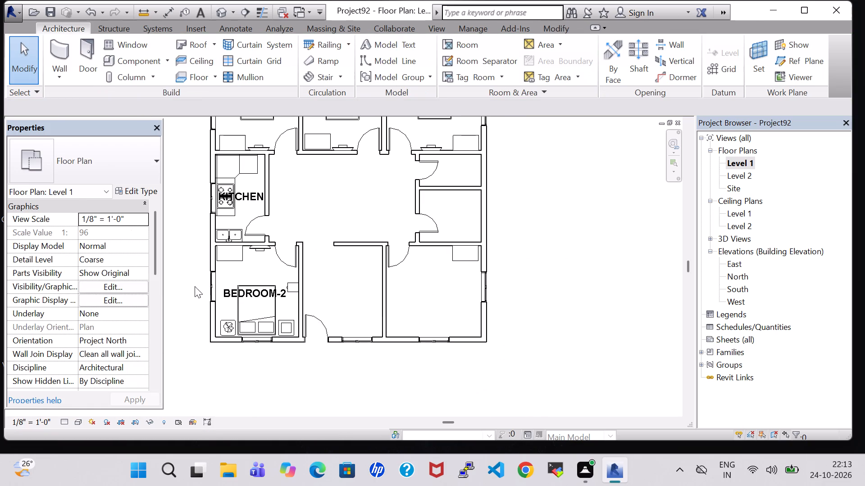
pyautogui.click(260, 250)
pyautogui.rightClick(260, 250)
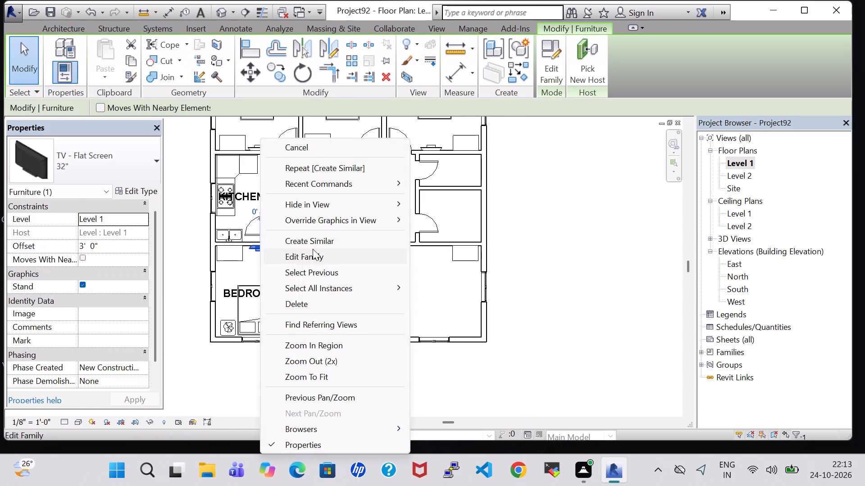
pyautogui.click(314, 243)
pyautogui.scroll(3, 430, 256)
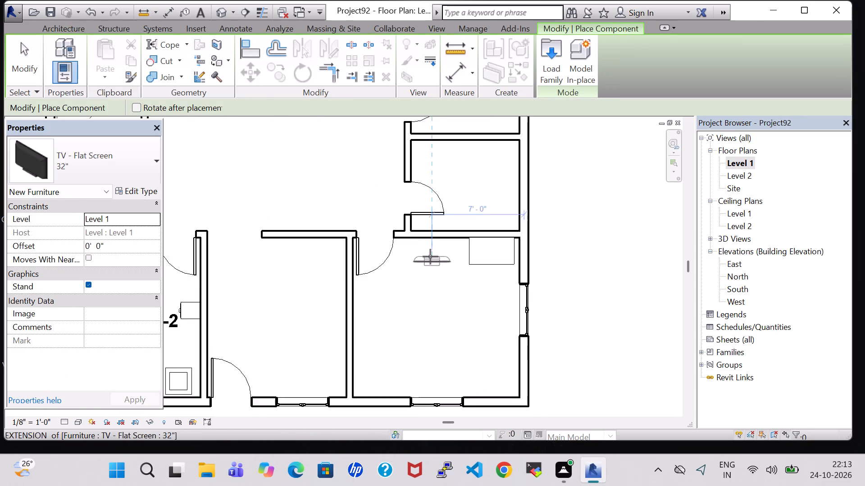
pyautogui.scroll(5, 430, 256)
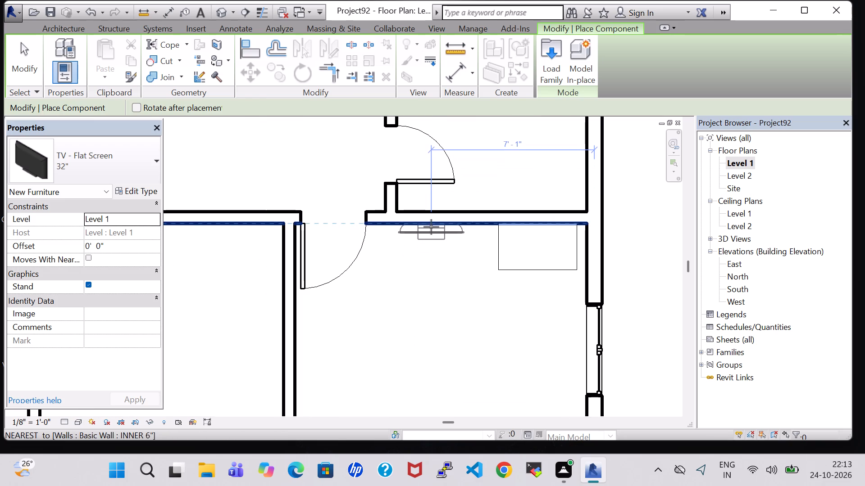
pyautogui.click(431, 227)
pyautogui.press('Escape')
pyautogui.press('Escape')
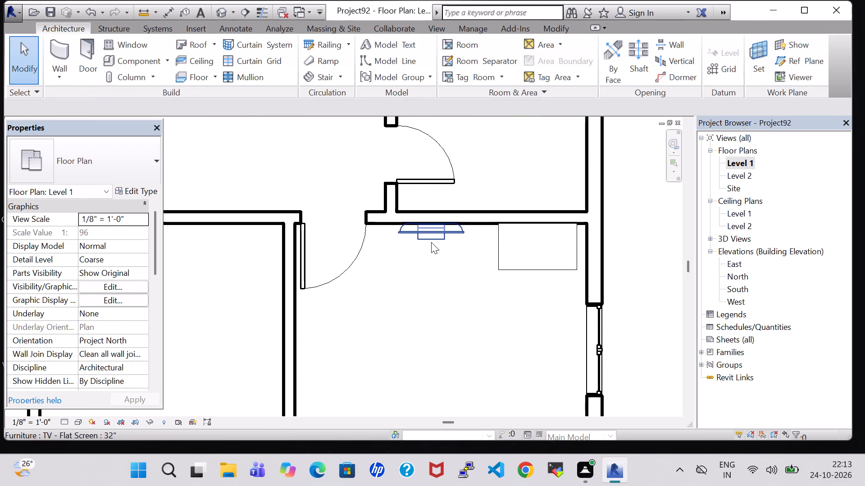
# Set the offset of the 32" TV - Flat Screen on the southeast room's north wall to 3' 0".
pyautogui.click(432, 239)
pyautogui.click(87, 249)
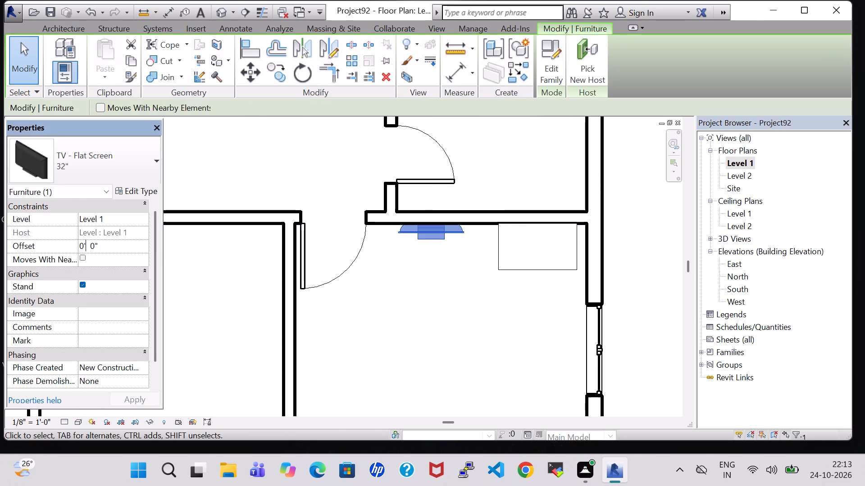
pyautogui.click(84, 247)
pyautogui.press('BackSpace')
pyautogui.press('3')
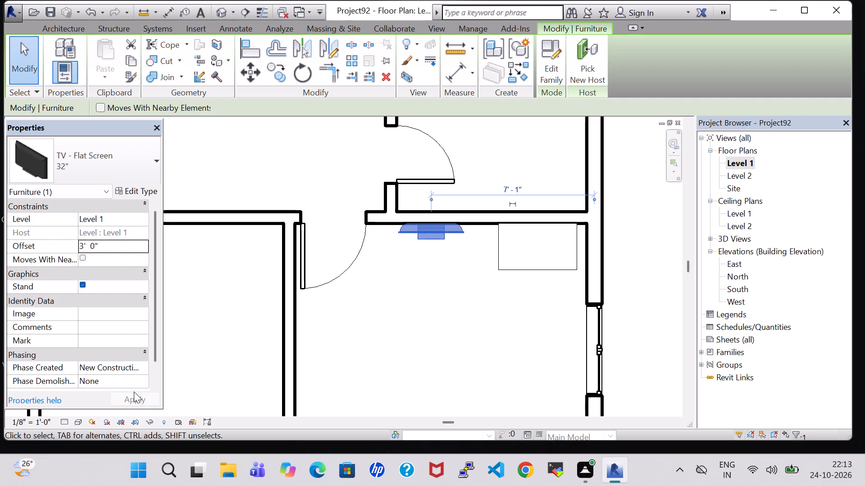
pyautogui.click(439, 297)
# Place a 15" x 18" Cabinet-File 2 Drawer like BEDROOM-2's against the southeast room's west wall, facing east, about 4' 10" from the north wall.
pyautogui.scroll(-4, 439, 297)
pyautogui.moveTo(436, 287); pyautogui.dragTo(459, 214, button='middle')
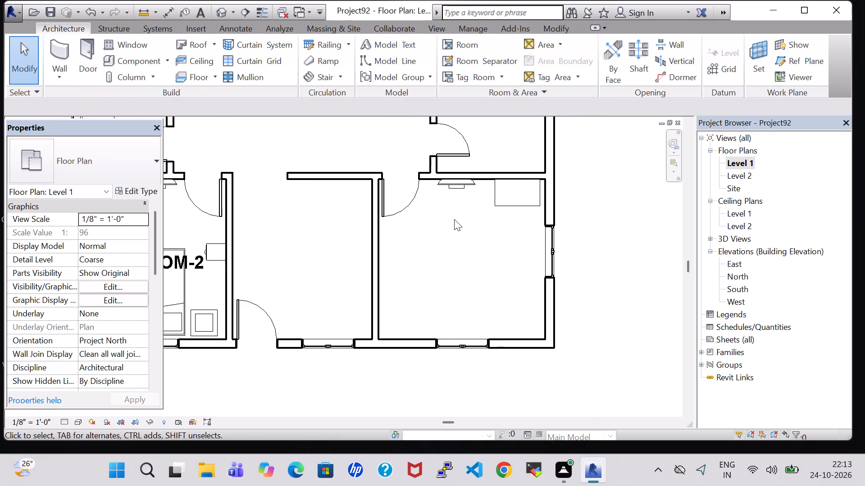
pyautogui.scroll(-4, 454, 224)
pyautogui.click(316, 236)
pyautogui.rightClick(316, 235)
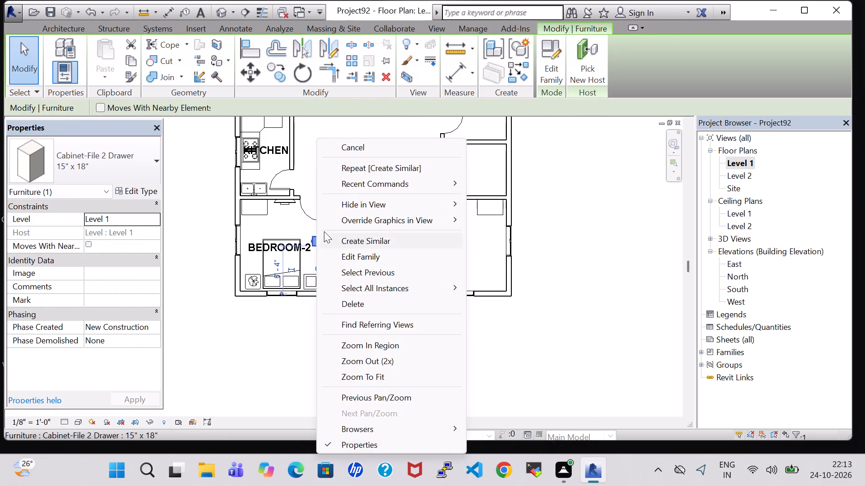
pyautogui.click(359, 237)
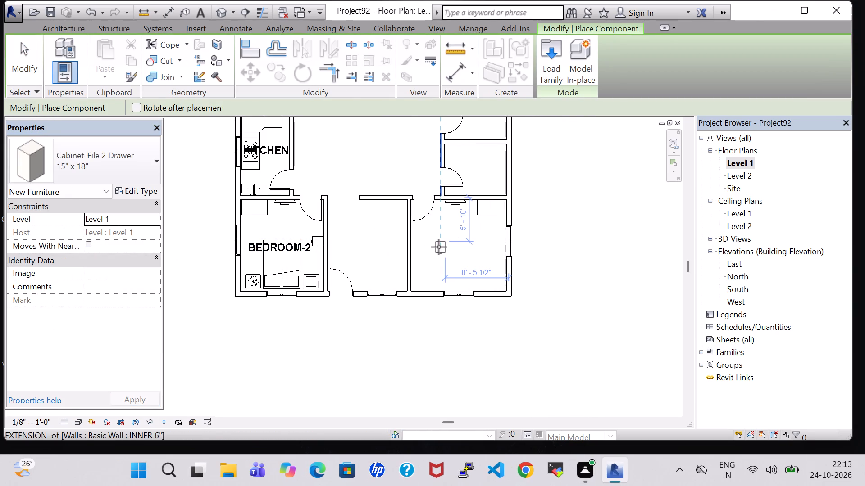
pyautogui.press('space')
pyautogui.scroll(7, 439, 247)
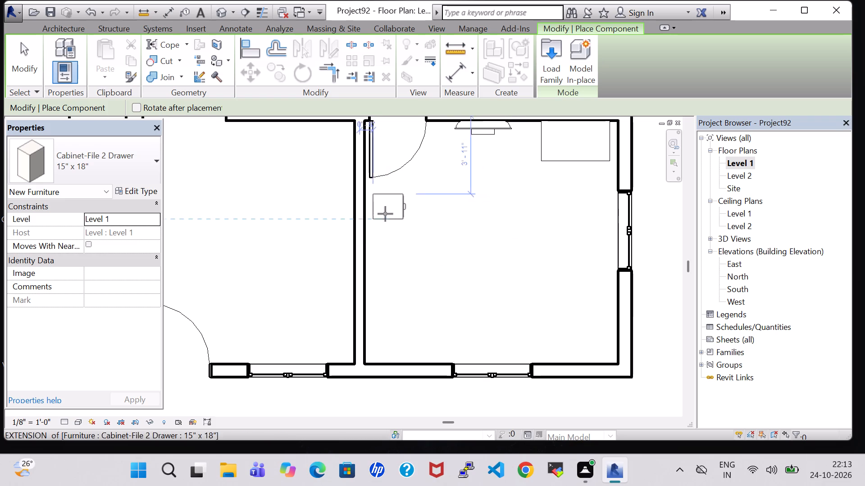
pyautogui.click(379, 225)
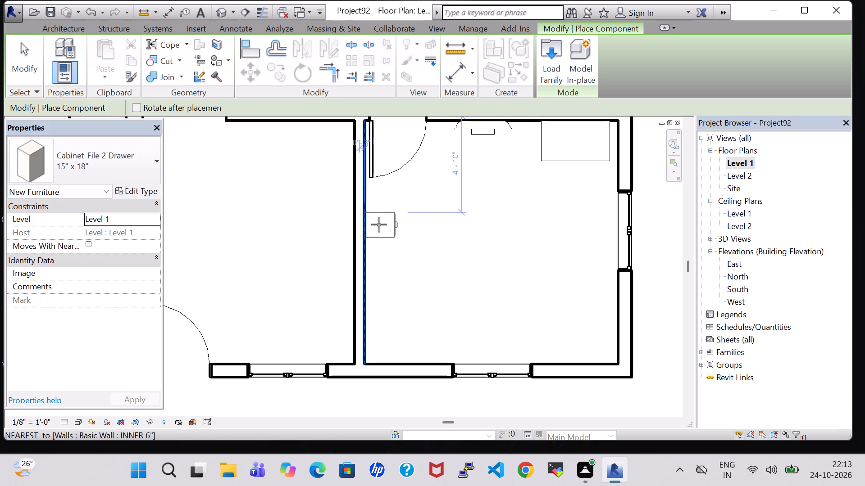
pyautogui.press('Escape')
pyautogui.press('Escape')
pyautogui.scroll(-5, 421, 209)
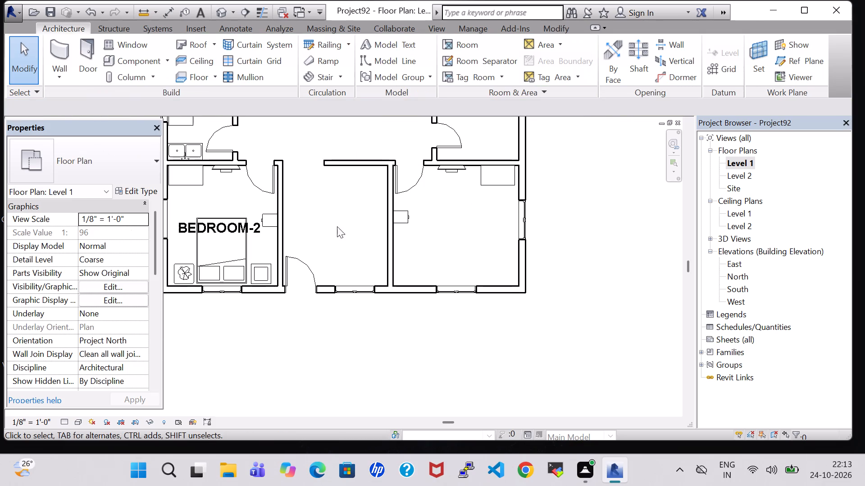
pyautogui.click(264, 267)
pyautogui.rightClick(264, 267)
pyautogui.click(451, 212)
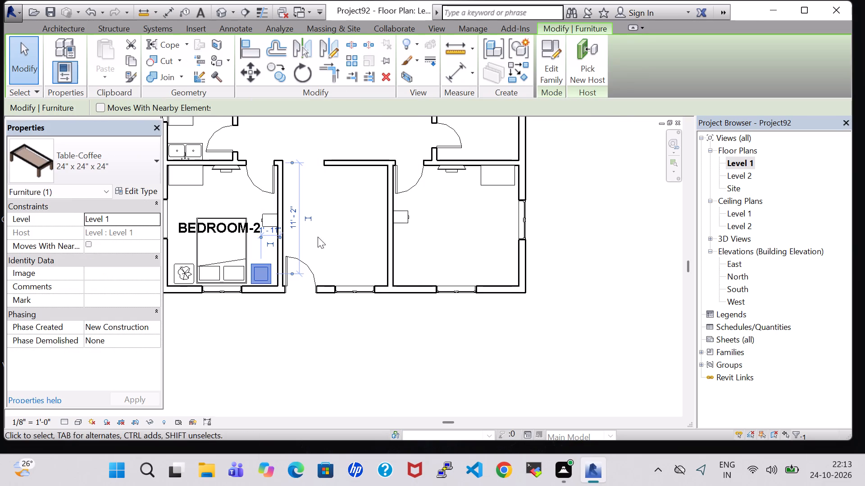
# Place a Queen 60" x 79" Bed-Box like BEDROOM-2's in the southeast room, pillows toward the south wall, about 4' 0" from the west wall.
pyautogui.click(224, 264)
pyautogui.rightClick(224, 264)
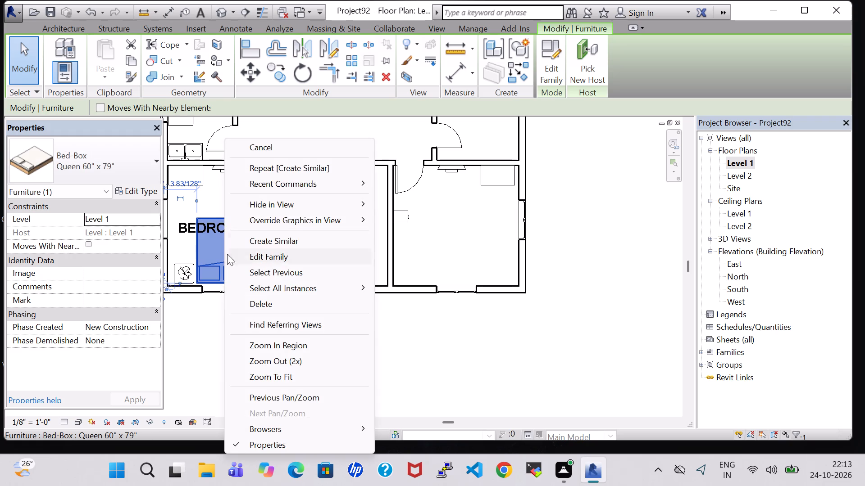
pyautogui.click(294, 236)
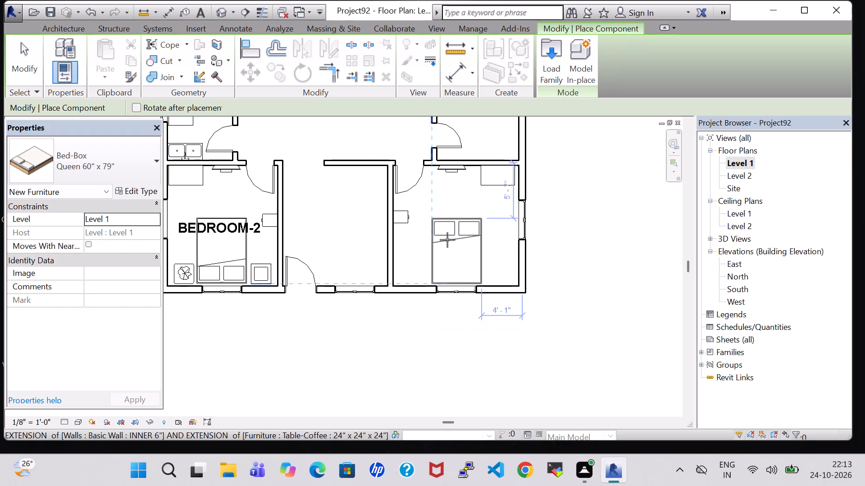
pyautogui.press('space')
pyautogui.press('space')
pyautogui.press('space')
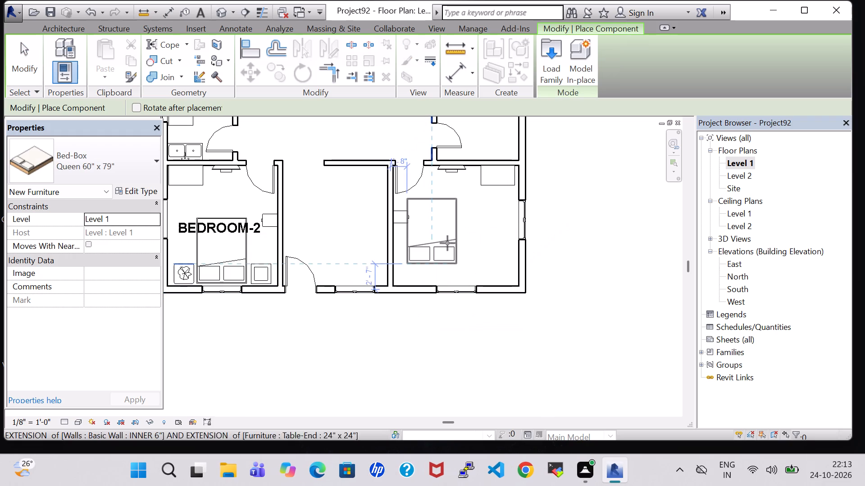
pyautogui.scroll(6, 462, 255)
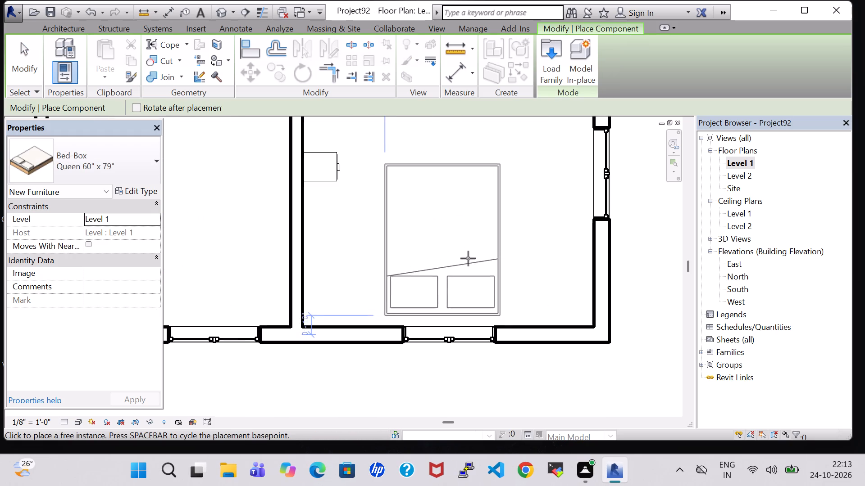
pyautogui.click(471, 263)
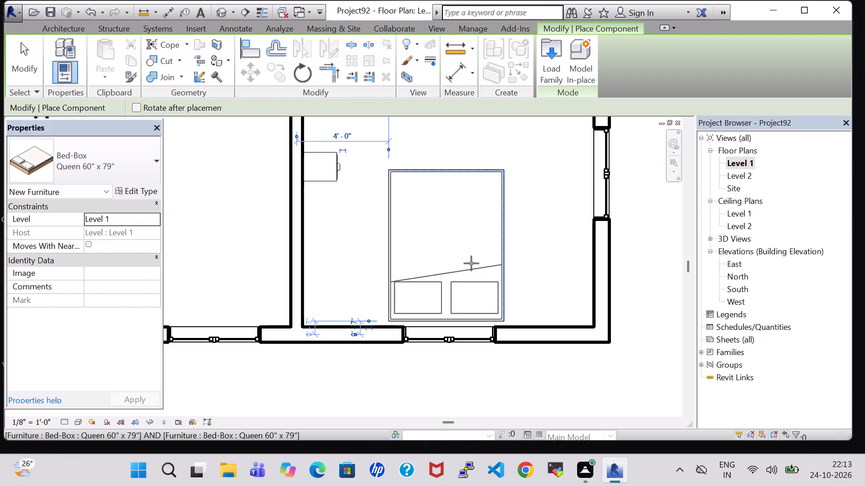
pyautogui.press('Escape')
pyautogui.press('Escape')
# Place a 24" x 24" x 24" Table-Coffee like BEDROOM-2's beside the southeast room's bed, about 2' 8" from the east wall.
pyautogui.scroll(-6, 471, 263)
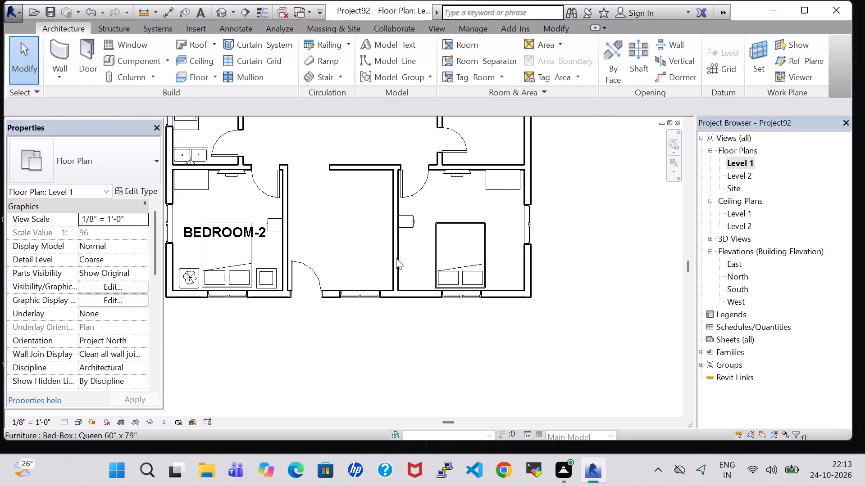
pyautogui.click(266, 270)
pyautogui.rightClick(266, 265)
pyautogui.click(296, 245)
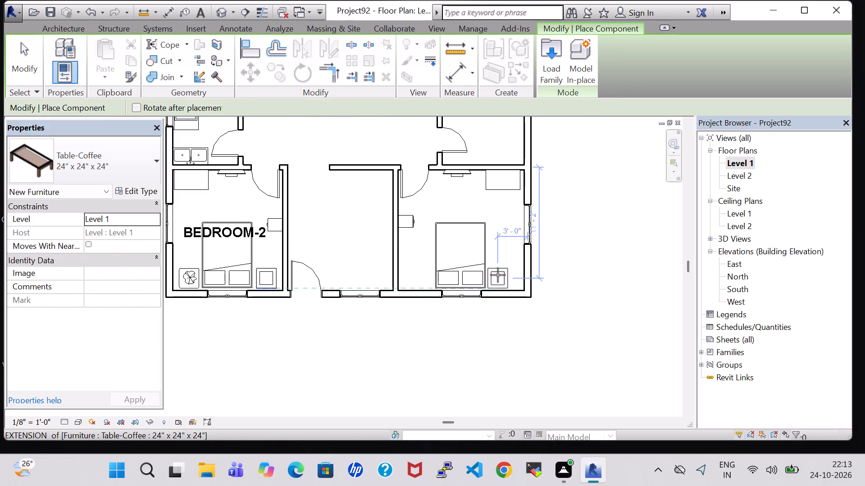
pyautogui.scroll(7, 496, 274)
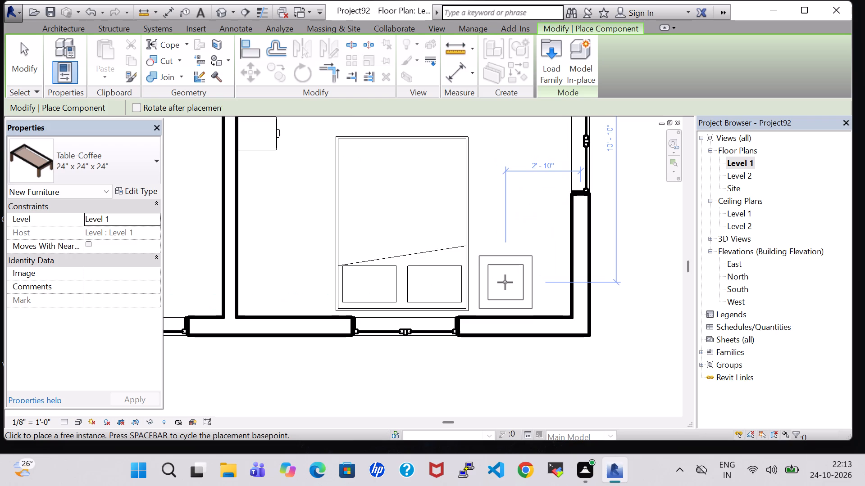
pyautogui.click(509, 285)
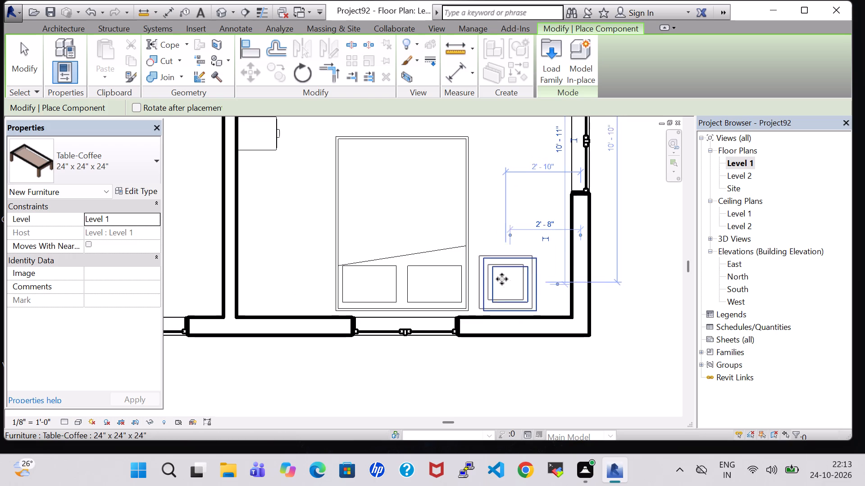
pyautogui.press('Escape')
pyautogui.press('Escape')
# Place a 24" x 24" Table-End like BEDROOM-2's on the west side of the southeast room's bed, near the south wall.
pyautogui.scroll(-6, 305, 234)
pyautogui.moveTo(301, 234); pyautogui.dragTo(333, 228, button='middle')
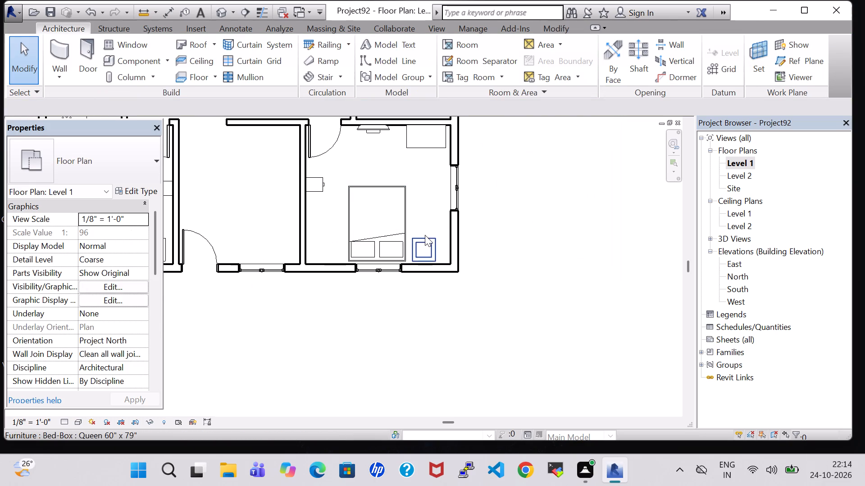
pyautogui.moveTo(314, 224); pyautogui.dragTo(419, 222, button='middle')
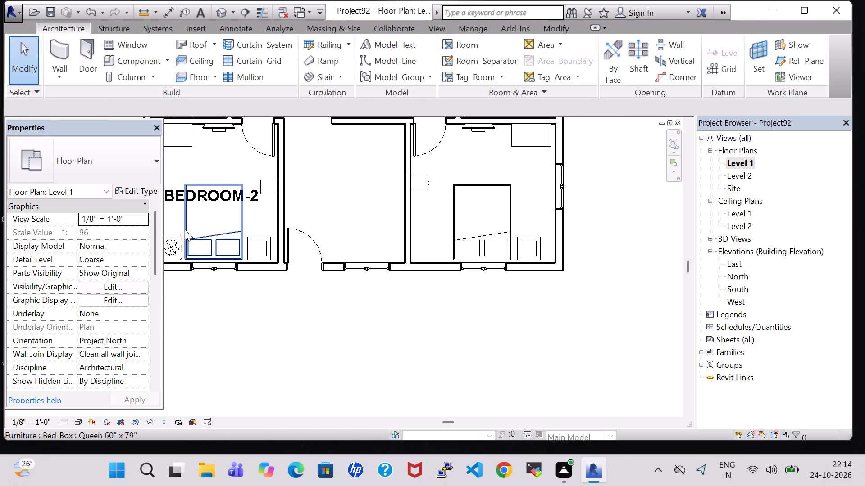
pyautogui.click(182, 236)
pyautogui.rightClick(182, 236)
pyautogui.click(251, 238)
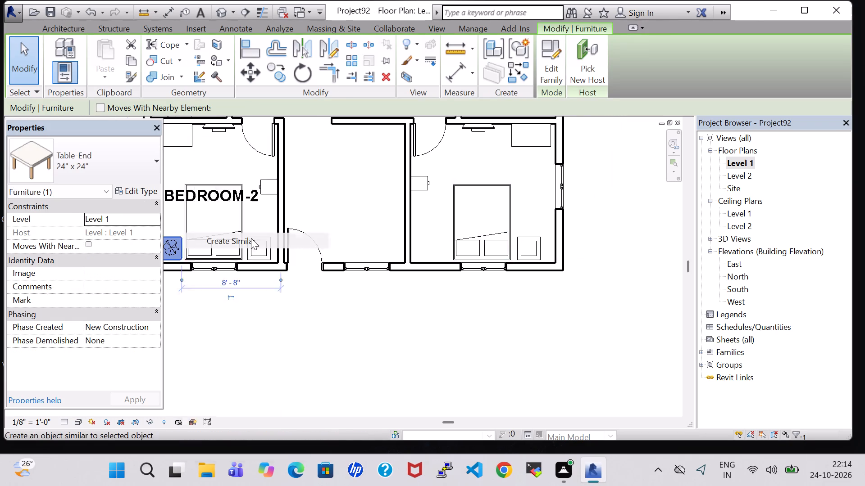
pyautogui.scroll(4, 434, 245)
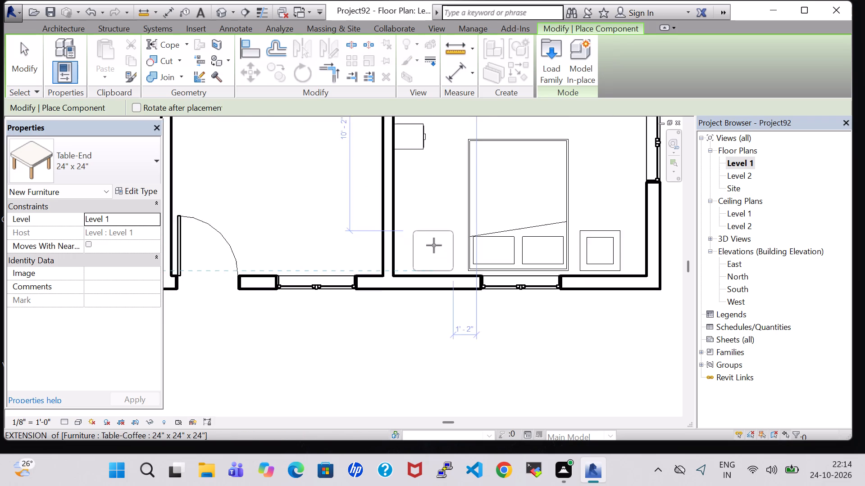
pyautogui.scroll(4, 434, 245)
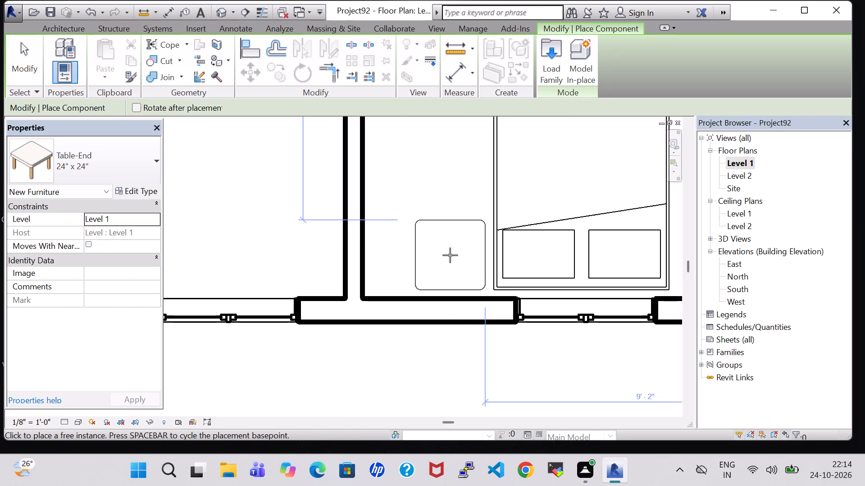
pyautogui.click(450, 255)
pyautogui.press('Escape')
pyautogui.press('Escape')
# Place an Agave - 1.5' RPC Plant - Tropical like BEDROOM-2's at the north edge of the southeast room's end table.
pyautogui.scroll(-7, 434, 207)
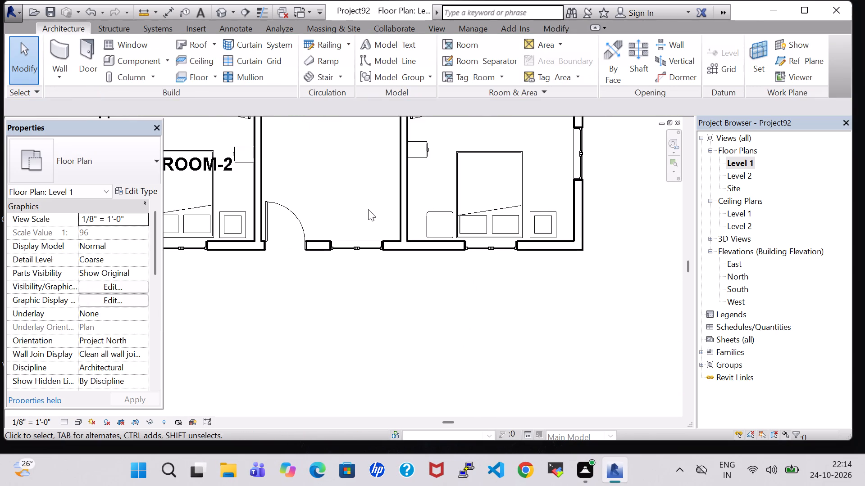
pyautogui.moveTo(339, 206); pyautogui.dragTo(418, 221, button='middle')
pyautogui.click(214, 241)
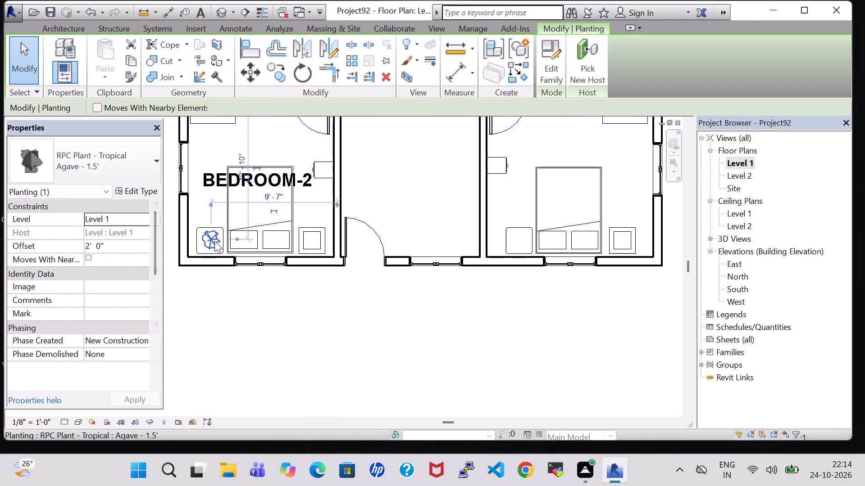
pyautogui.rightClick(214, 241)
pyautogui.click(253, 234)
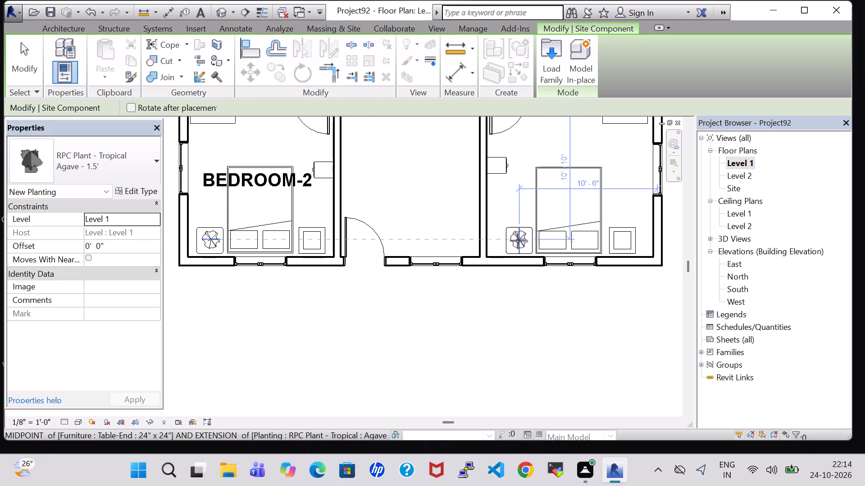
pyautogui.click(518, 231)
pyautogui.press('Escape')
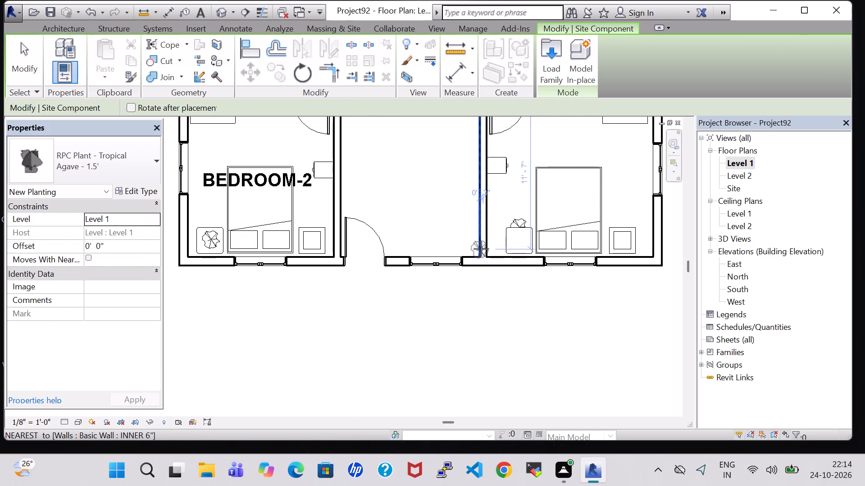
pyautogui.press('Escape')
# Set the offset of the southeast room's agave plant to 2' 0".
pyautogui.click(517, 219)
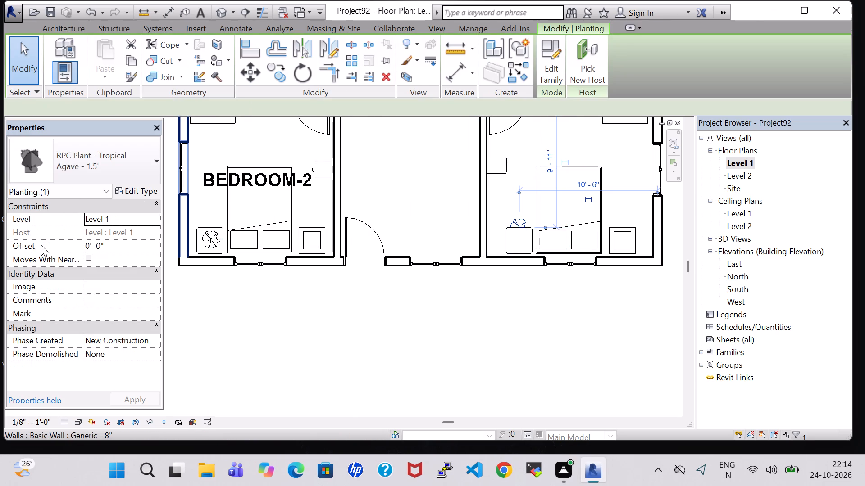
pyautogui.click(91, 250)
pyautogui.click(89, 250)
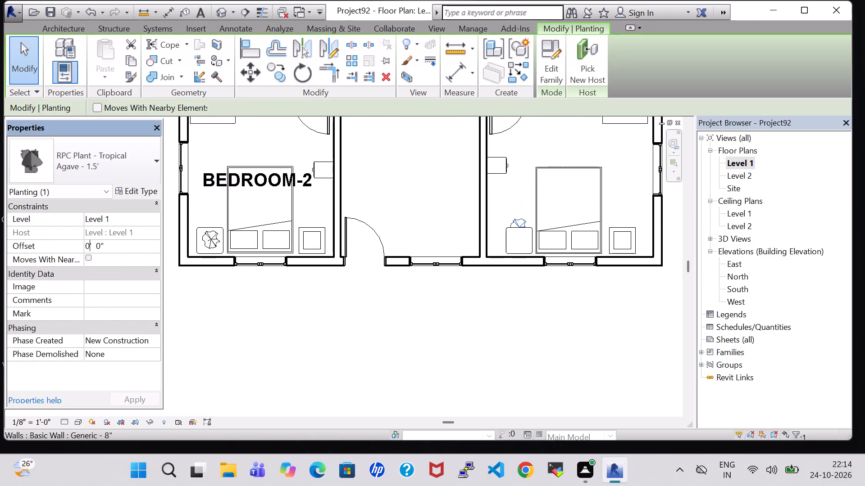
pyautogui.press('BackSpace')
pyautogui.press('2')
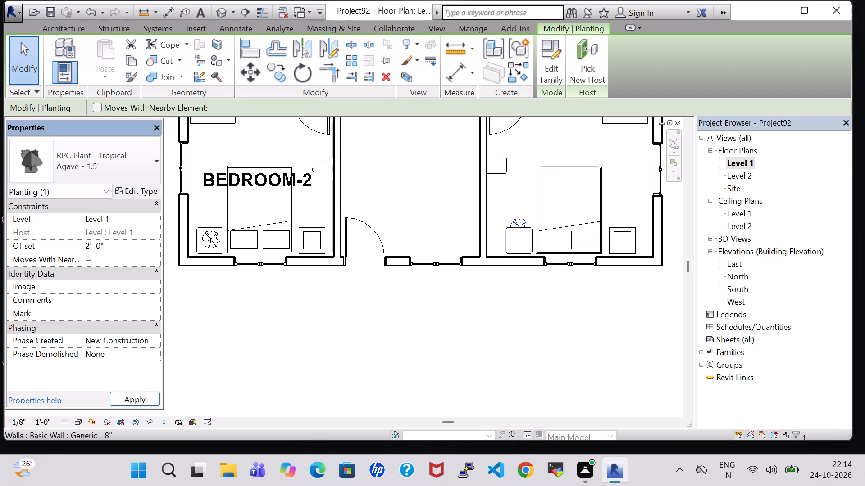
pyautogui.click(127, 399)
pyautogui.click(445, 357)
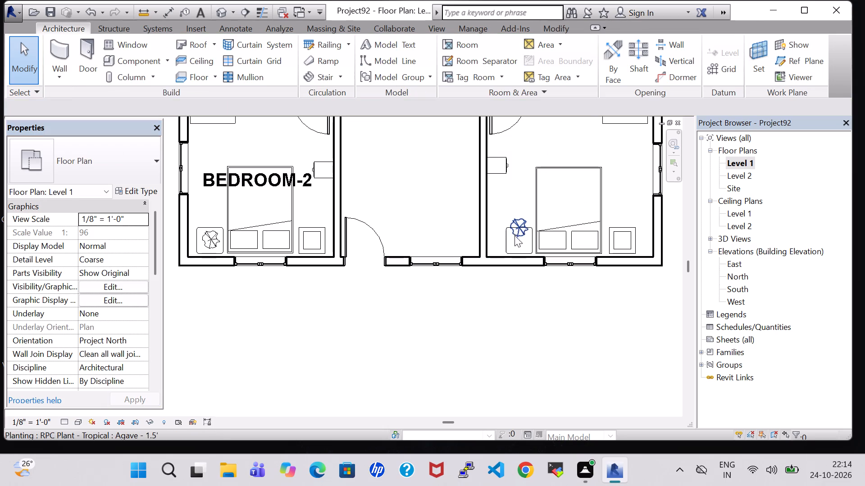
# Nudge the agave plant south and slightly east onto the middle of the end table, about 10' 3" from the east wall.
pyautogui.click(521, 220)
pyautogui.press('Down')
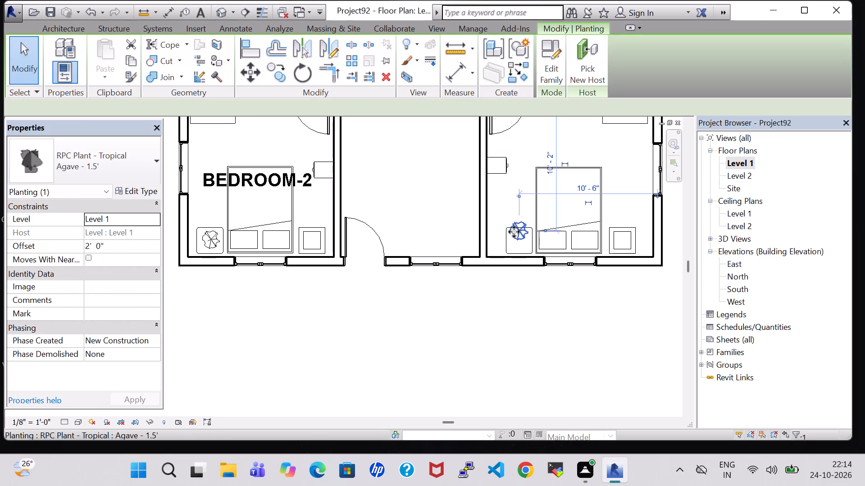
pyautogui.press('Down')
pyautogui.press('Down')
pyautogui.press('Down')
pyautogui.press('Right')
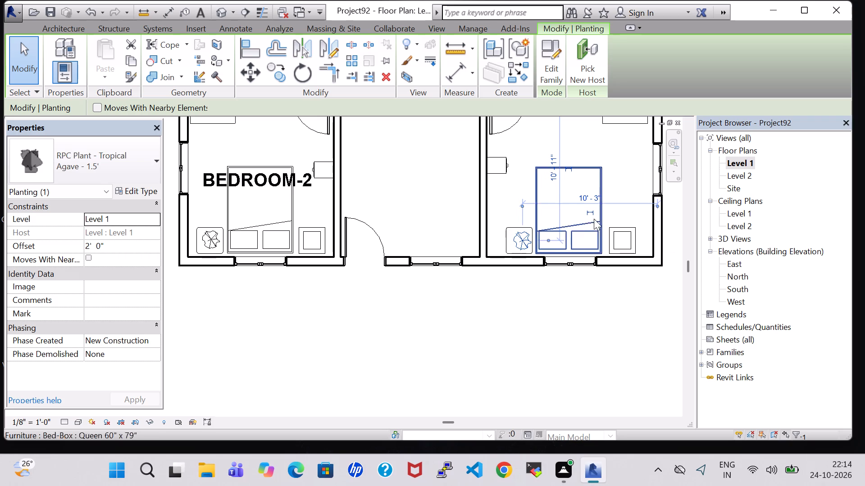
pyautogui.click(598, 142)
pyautogui.scroll(-3, 560, 164)
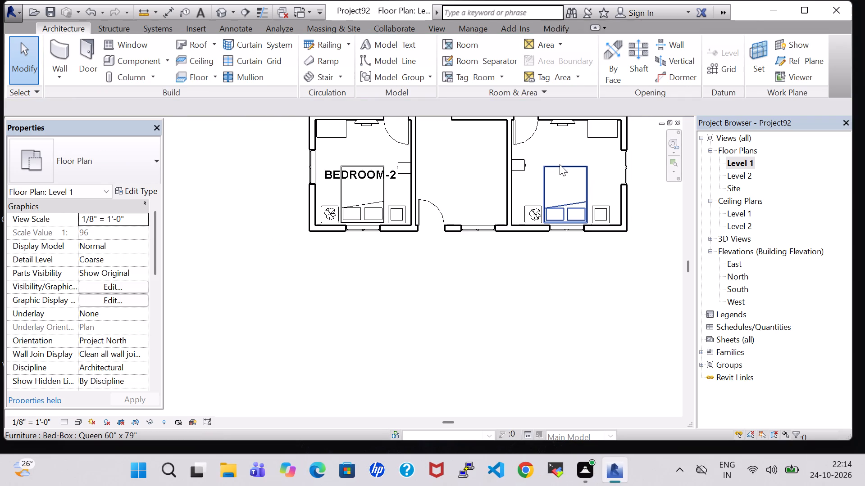
# Nudge the southeast room's agave plant slightly west on its end table.
pyautogui.moveTo(552, 164); pyautogui.dragTo(522, 250, button='middle')
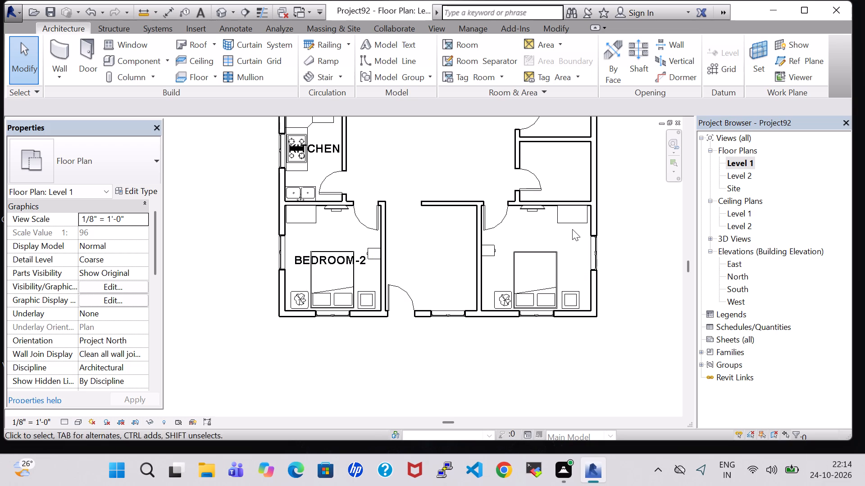
pyautogui.click(501, 302)
pyautogui.press('Left')
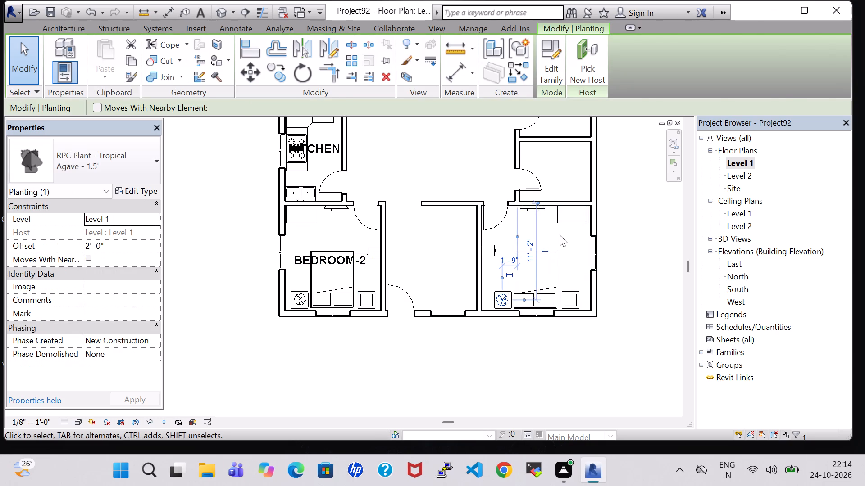
pyautogui.click(560, 235)
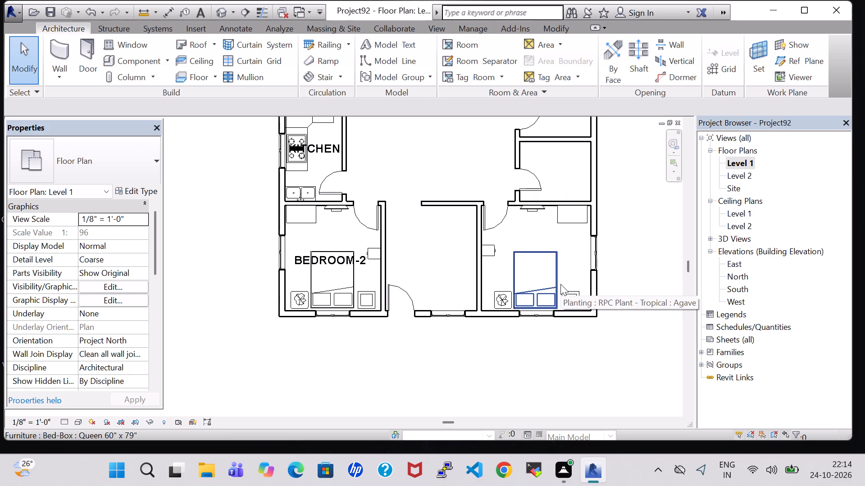
# Load the Table-Rectangular family from the library's Tables folder for placement as a component.
pyautogui.scroll(1, 560, 284)
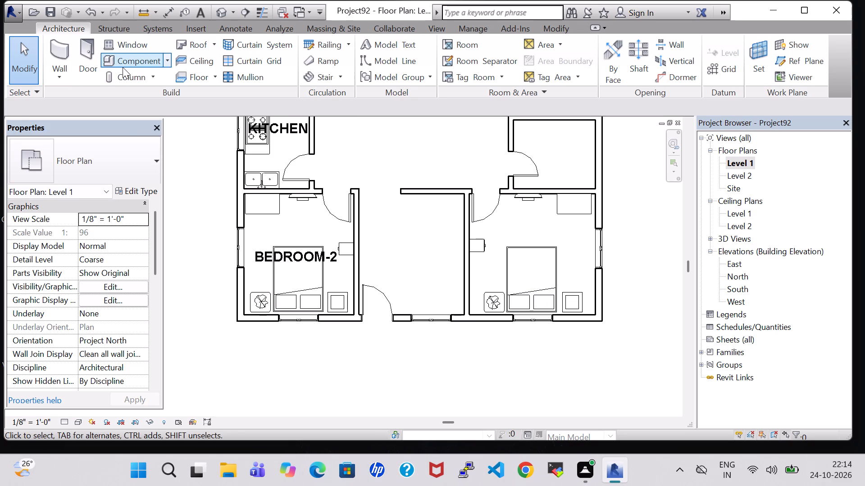
pyautogui.click(126, 63)
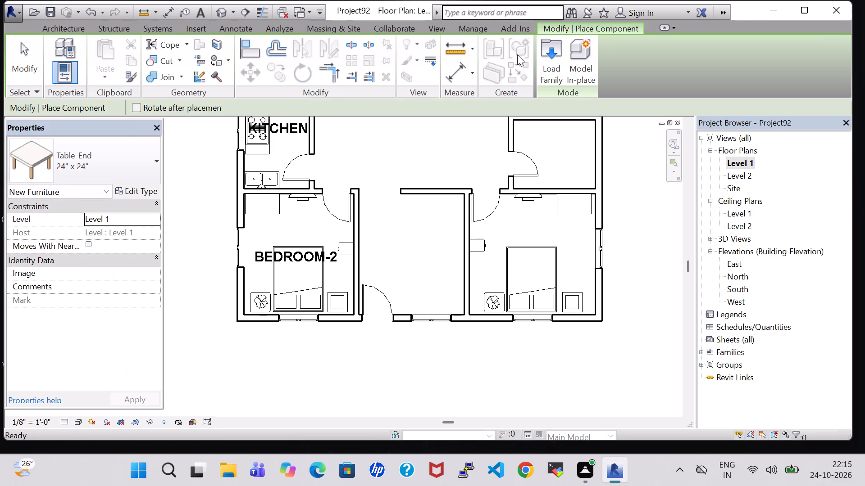
pyautogui.click(541, 54)
pyautogui.doubleClick(519, 305)
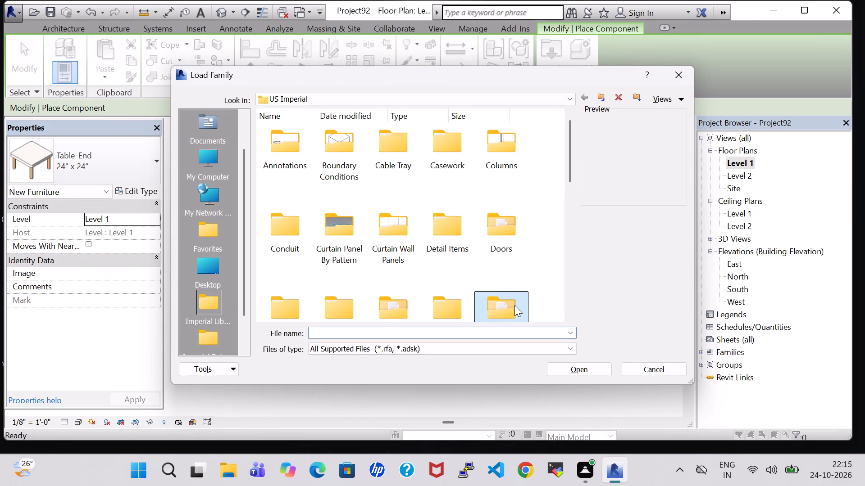
pyautogui.doubleClick(490, 291)
pyautogui.doubleClick(454, 147)
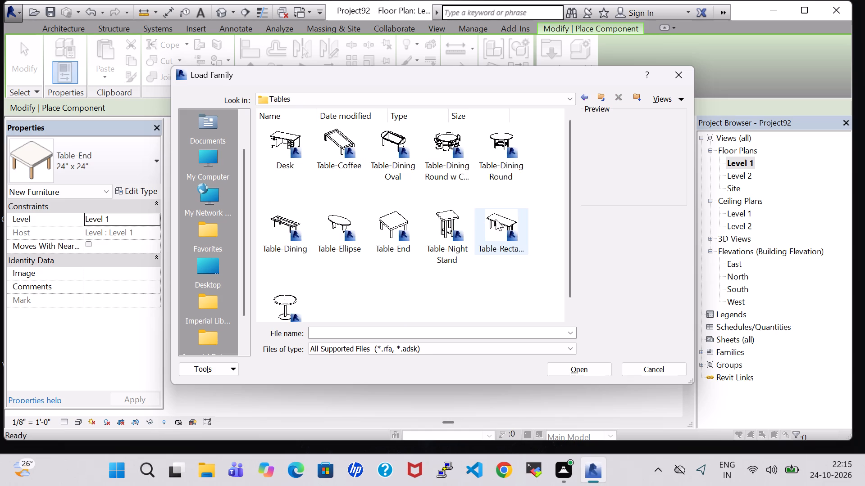
pyautogui.click(500, 219)
pyautogui.click(591, 377)
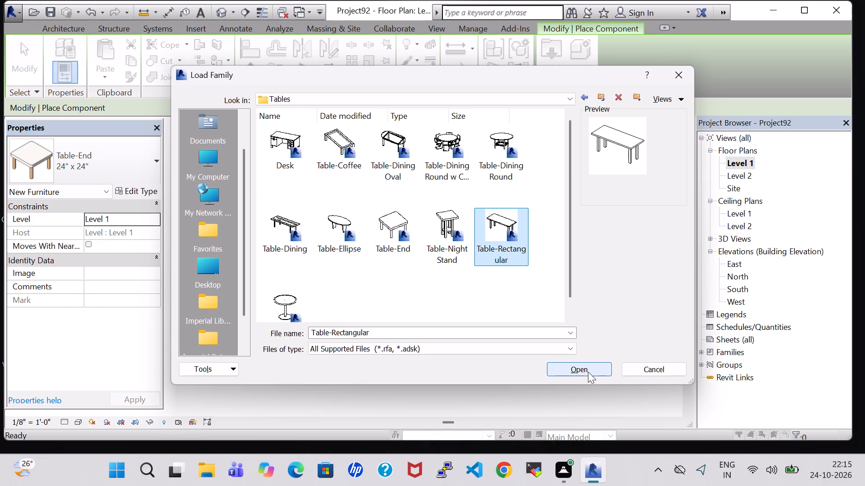
pyautogui.click(588, 372)
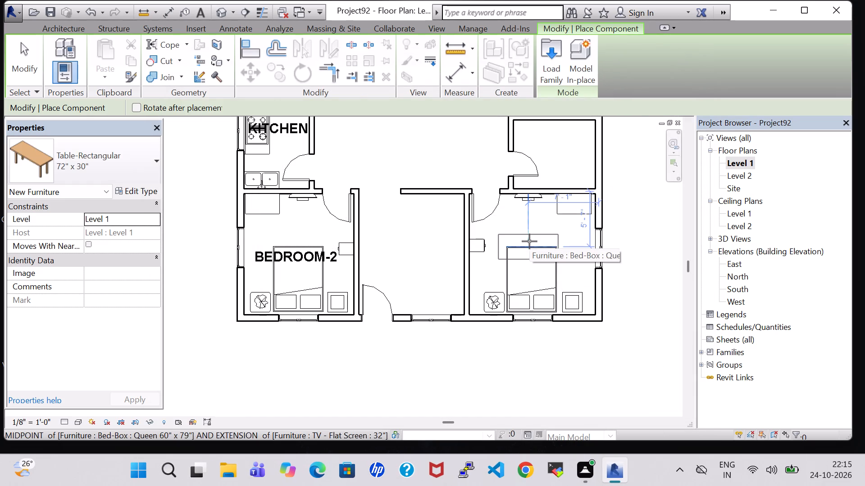
# Place a 72" x 30" Table-Rectangular against the southeast room's north wall, below the TV and in line with the bed's centre.
pyautogui.scroll(5, 529, 241)
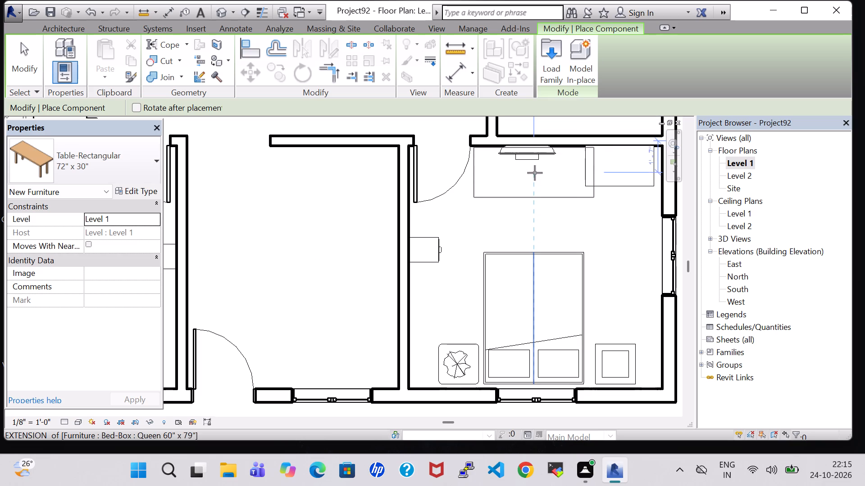
pyautogui.click(535, 173)
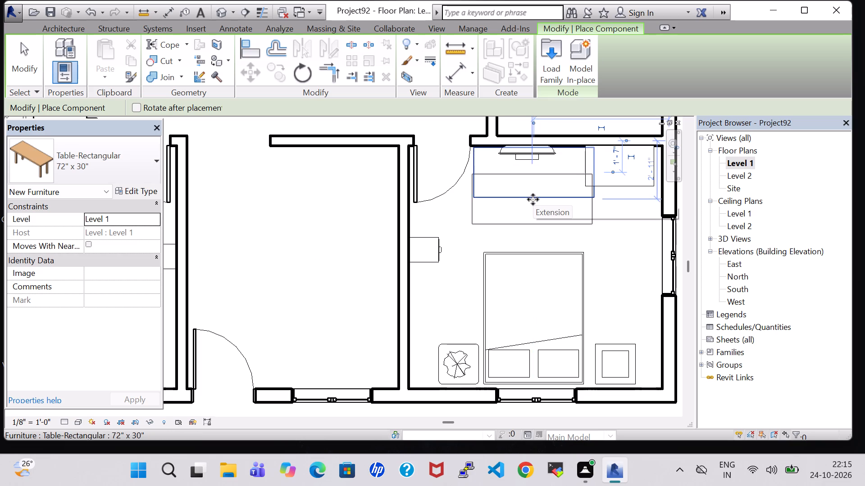
pyautogui.press('Escape')
pyautogui.press('Escape')
# Set the rectangular table type's height to 2' 2" and its length to 4' 0".
pyautogui.click(532, 198)
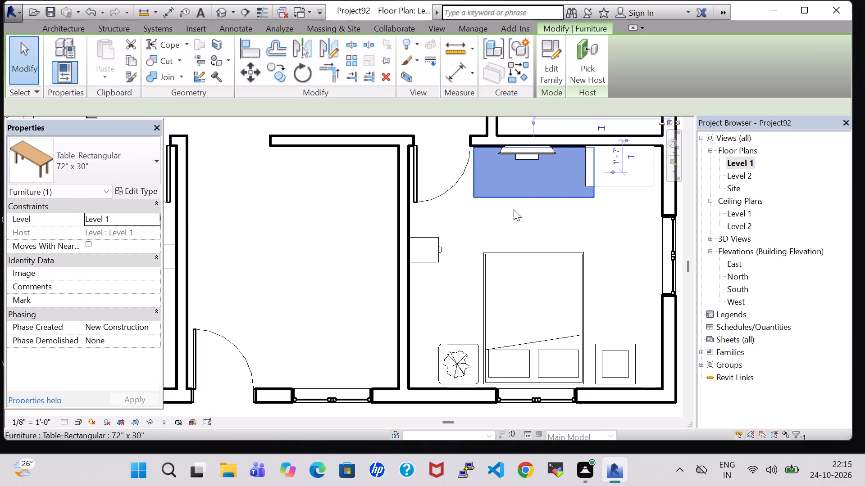
pyautogui.click(142, 189)
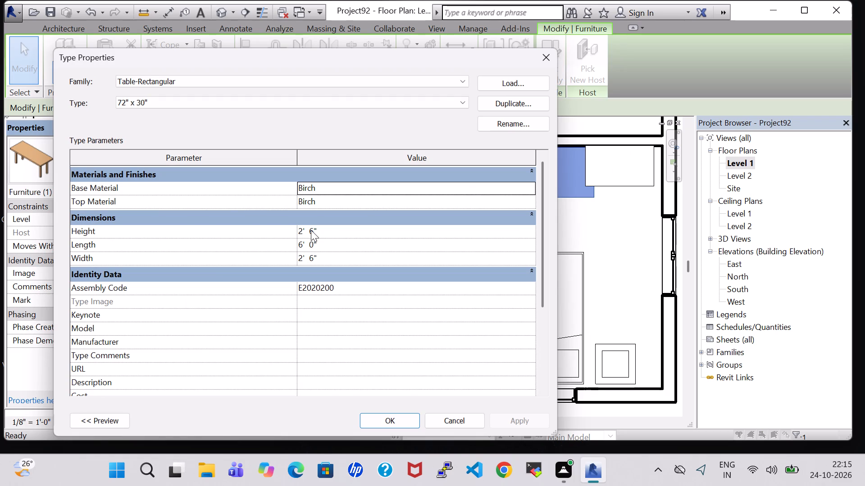
pyautogui.click(315, 230)
pyautogui.press('BackSpace')
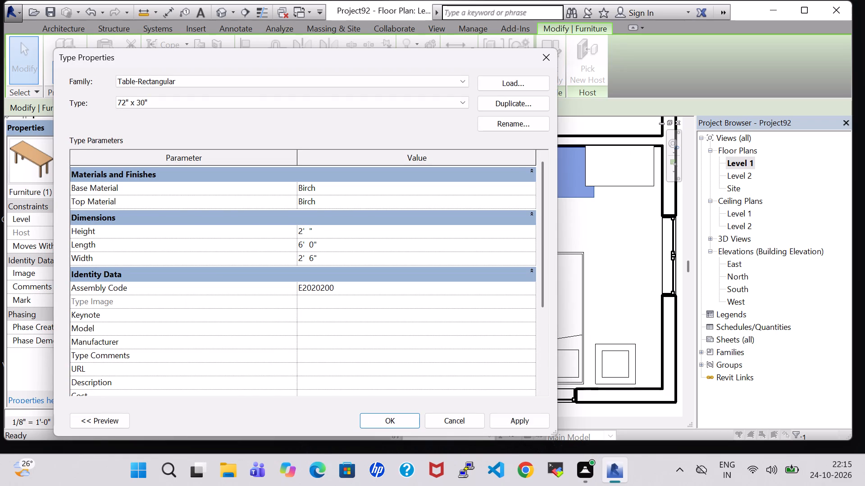
pyautogui.press('2')
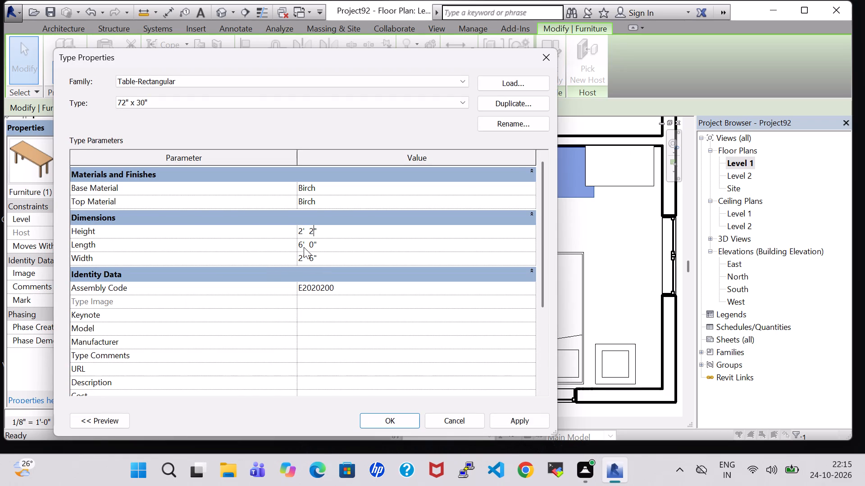
pyautogui.click(304, 247)
pyautogui.press('BackSpace')
pyautogui.press('4')
pyautogui.click(399, 423)
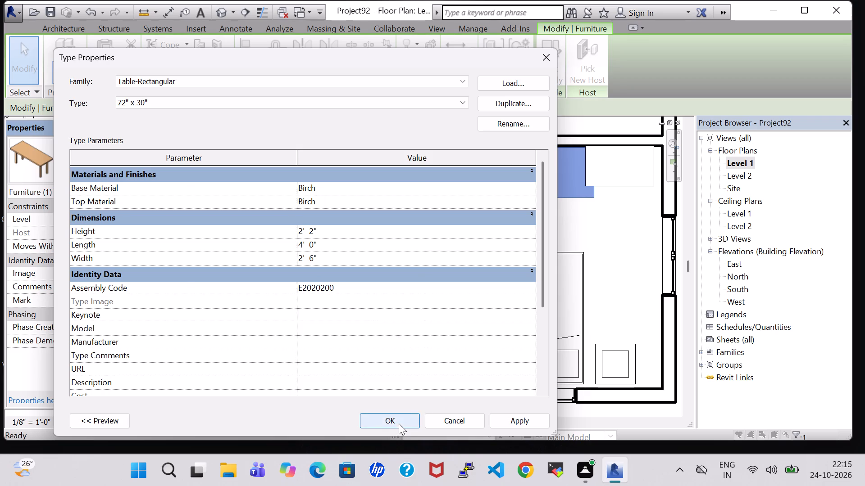
# Nudge the southeast room's rectangular table slightly west so it sits centred under the TV.
pyautogui.press('Left')
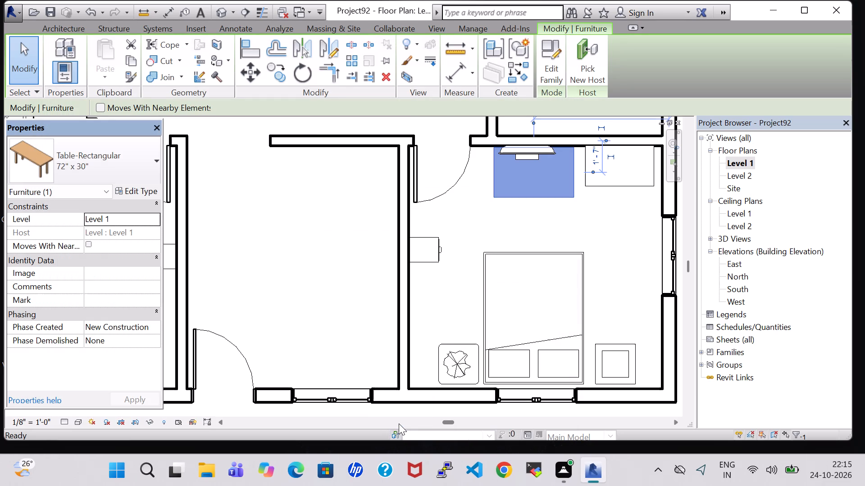
pyautogui.press('Left')
pyautogui.press('Left')
pyautogui.press('Left')
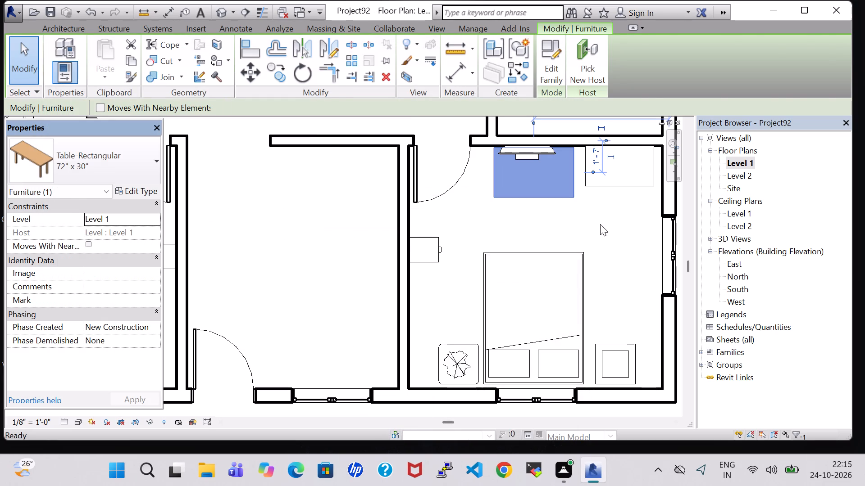
pyautogui.click(600, 224)
pyautogui.click(556, 200)
pyautogui.press('Left')
pyautogui.press('Left')
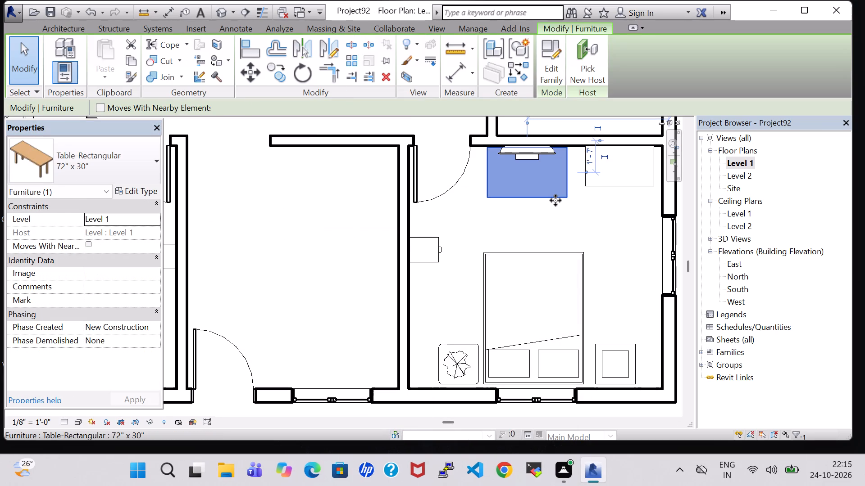
pyautogui.click(566, 229)
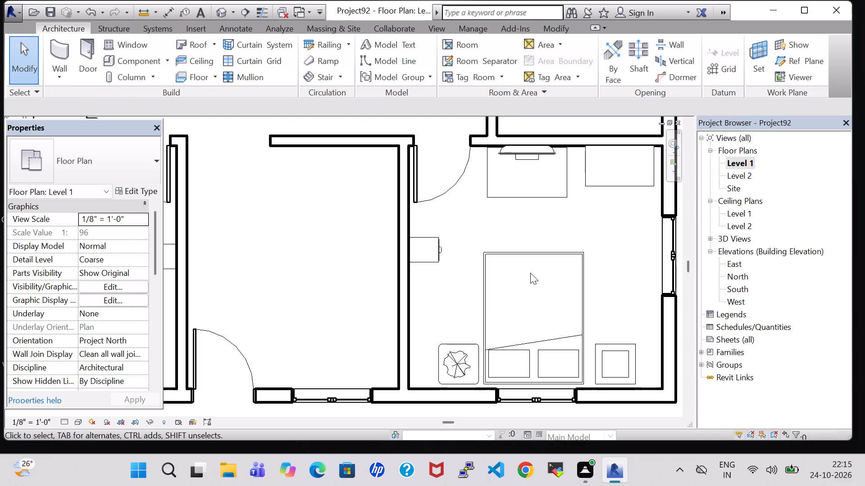
# Place another Agave - 1.5' plant like the end table's on the rectangular table's south edge, near its east end.
pyautogui.click(470, 367)
pyautogui.rightClick(470, 367)
pyautogui.click(546, 239)
pyautogui.scroll(3, 546, 239)
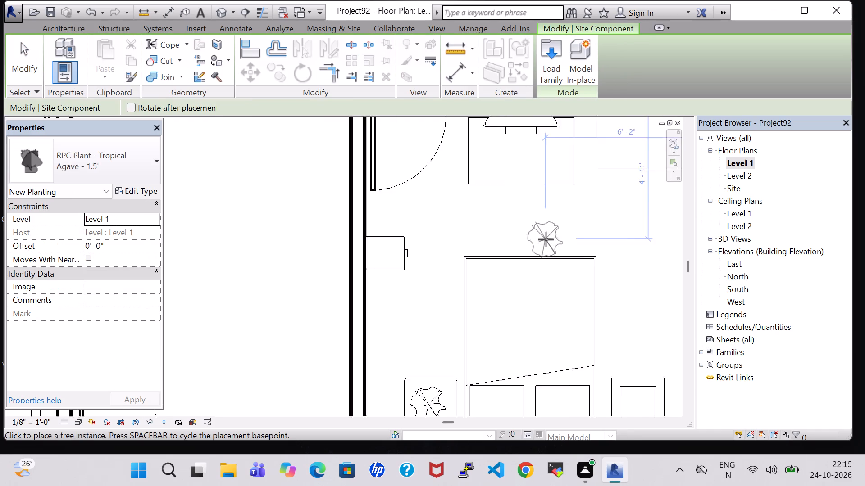
pyautogui.scroll(3, 546, 239)
pyautogui.moveTo(548, 237); pyautogui.dragTo(533, 351, button='middle')
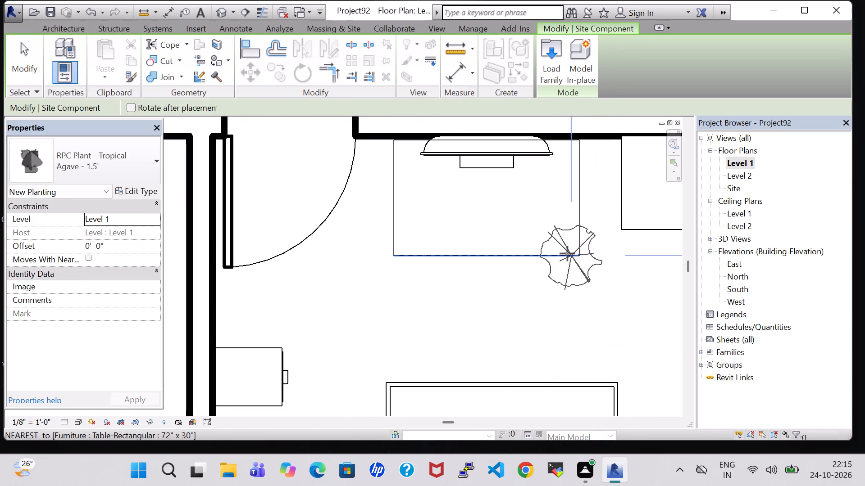
pyautogui.click(556, 255)
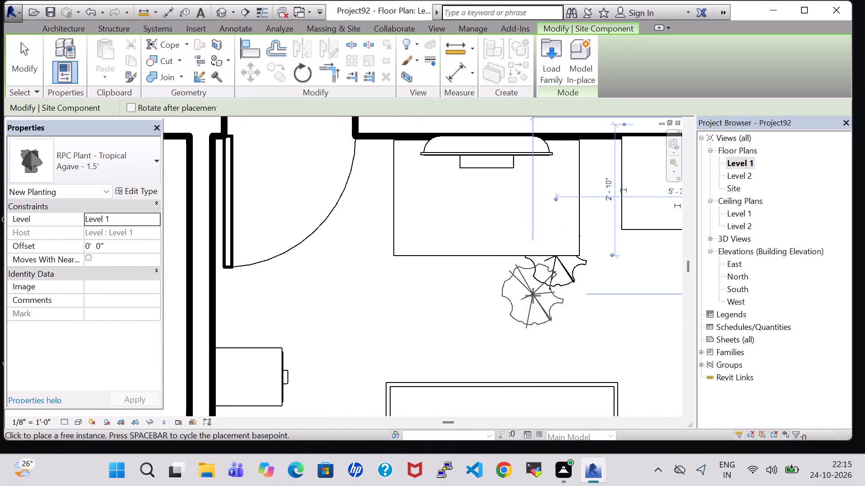
pyautogui.press('Escape')
pyautogui.press('Escape')
# Set the offset of the rectangular table's agave plant to 2' 2".
pyautogui.click(555, 270)
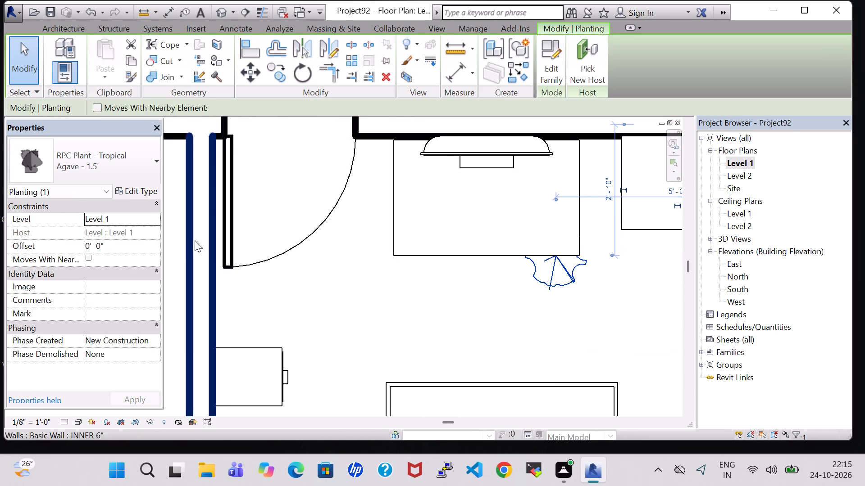
pyautogui.click(91, 248)
pyautogui.click(89, 248)
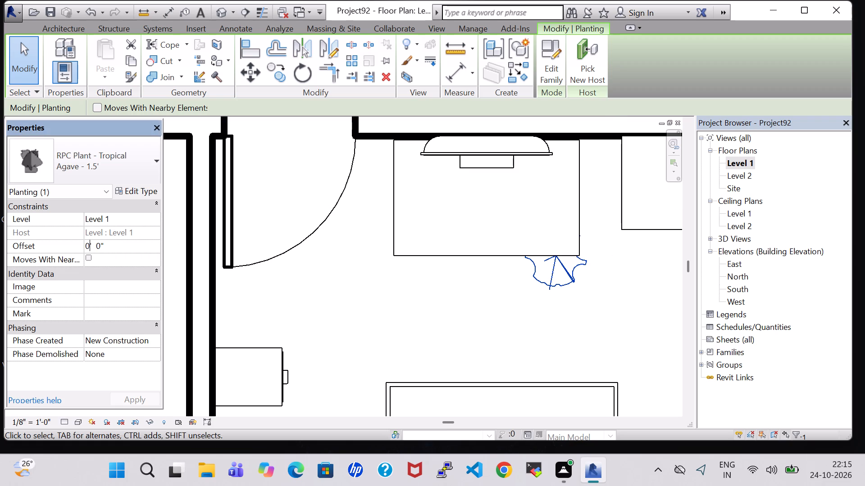
pyautogui.press('BackSpace')
pyautogui.press('2')
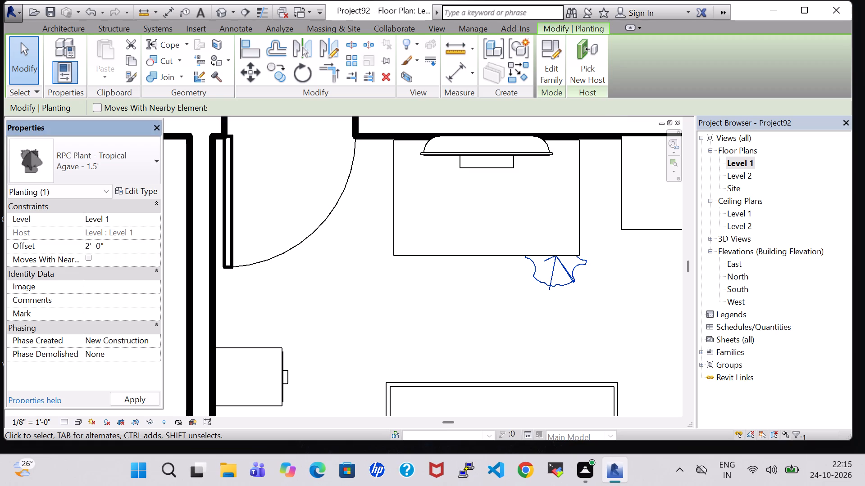
pyautogui.click(103, 248)
pyautogui.click(101, 247)
pyautogui.press('BackSpace')
pyautogui.press('2')
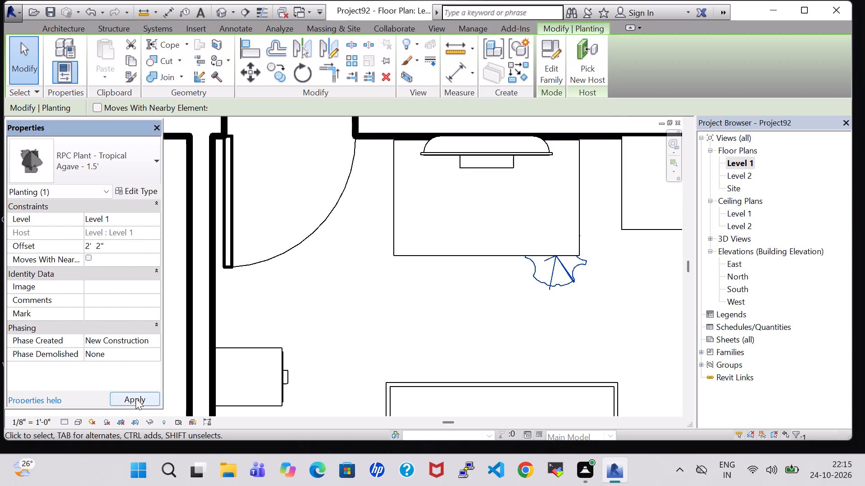
pyautogui.click(136, 398)
# Nudge the agave plant north and slightly east onto the rectangular table's southeast corner, about 2' 1 3/4" from the north wall.
pyautogui.press('Up')
pyautogui.press('Up')
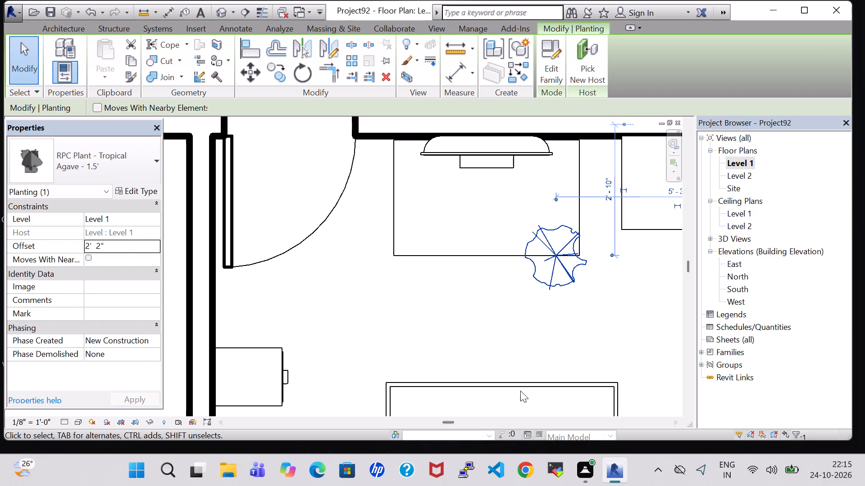
pyautogui.click(576, 342)
pyautogui.click(569, 283)
pyautogui.press('Up')
pyautogui.press('Up')
pyautogui.press('Up')
pyautogui.press('Up')
pyautogui.press('Up')
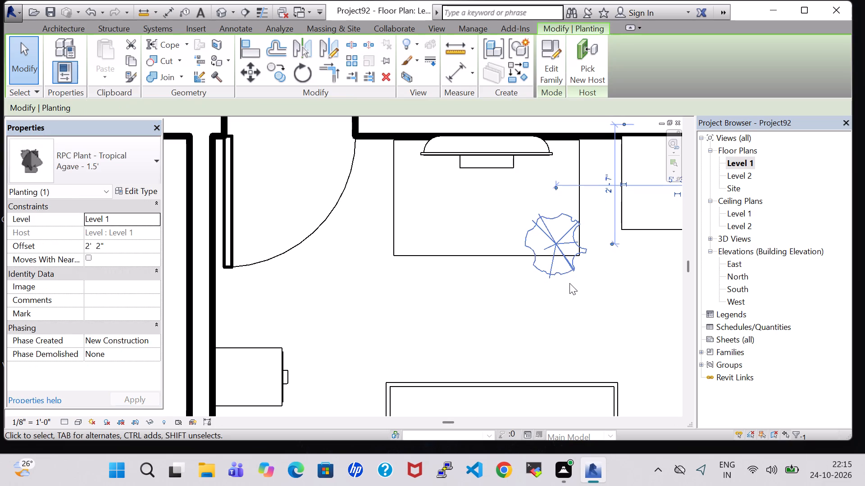
pyautogui.press('Up')
pyautogui.press('Up')
pyautogui.press('Up')
pyautogui.press('Up')
pyautogui.press('Up')
pyautogui.press('Up')
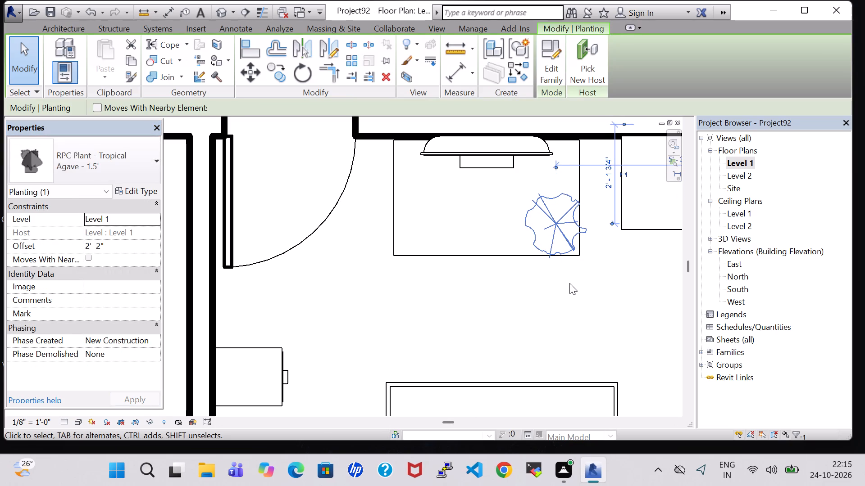
pyautogui.press('Right')
pyautogui.press('Right')
# Set the offset of the 32" flat-screen TV above the southeast room's rectangular table to 3' 3".
pyautogui.click(491, 154)
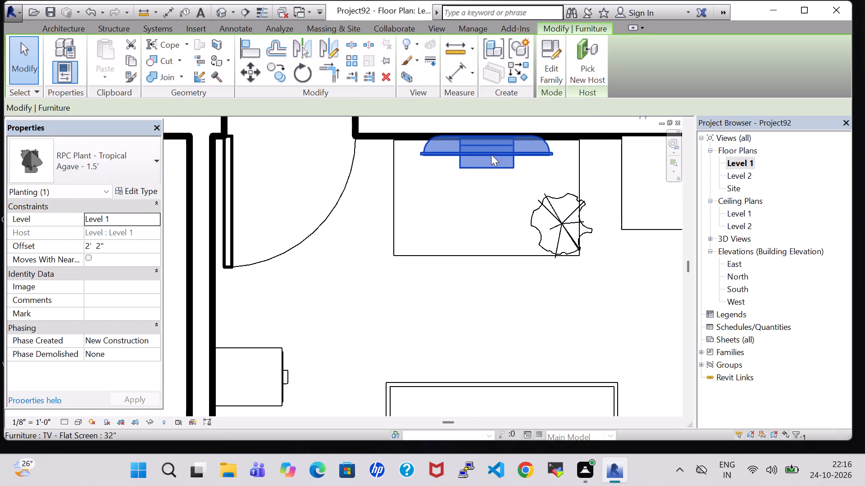
pyautogui.doubleClick(93, 243)
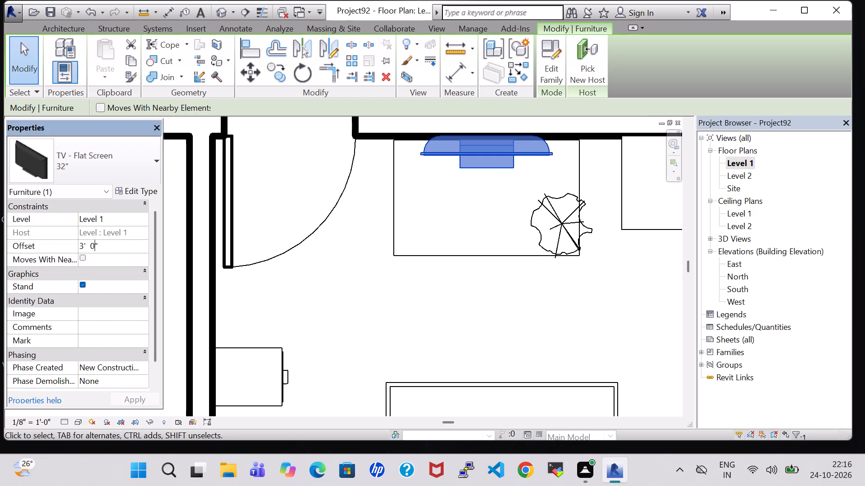
pyautogui.press('BackSpace')
pyautogui.press('3')
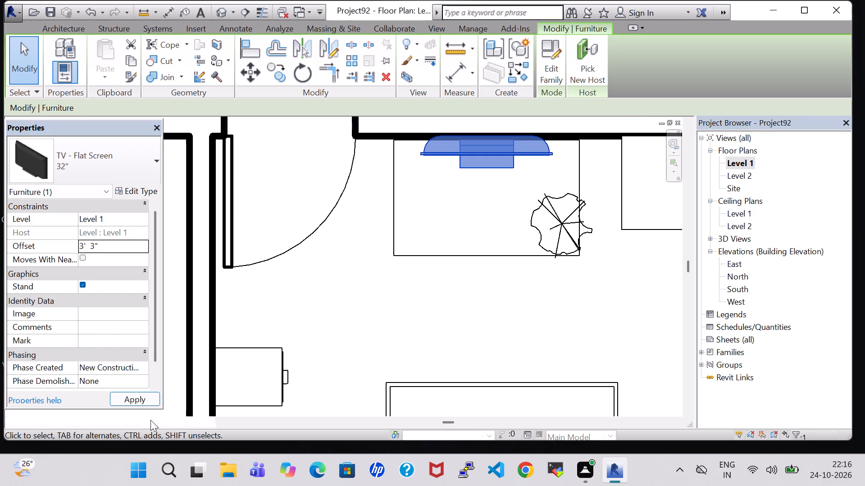
pyautogui.click(143, 400)
pyautogui.click(496, 332)
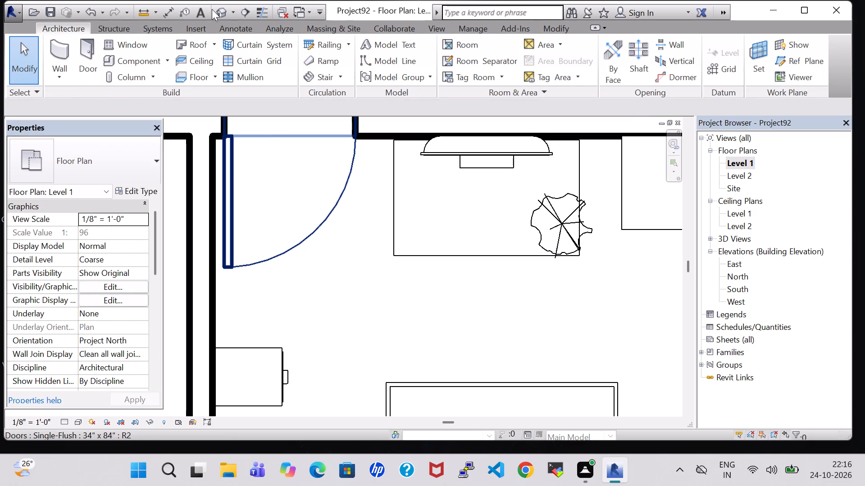
# Inspect the furnished rooms in the 3D view, examining the TVs, dressers and beds in the north bedrooms.
pyautogui.click(217, 12)
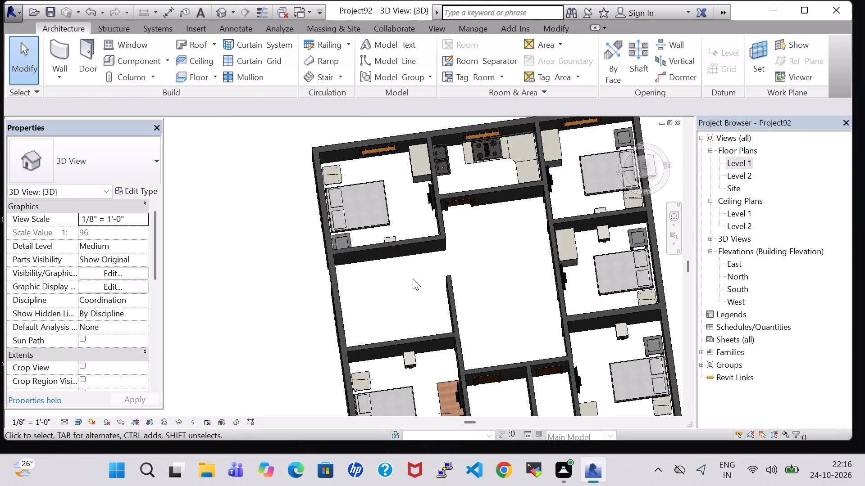
pyautogui.scroll(3, 413, 279)
pyautogui.moveTo(538, 267); pyautogui.dragTo(408, 326, button='middle')
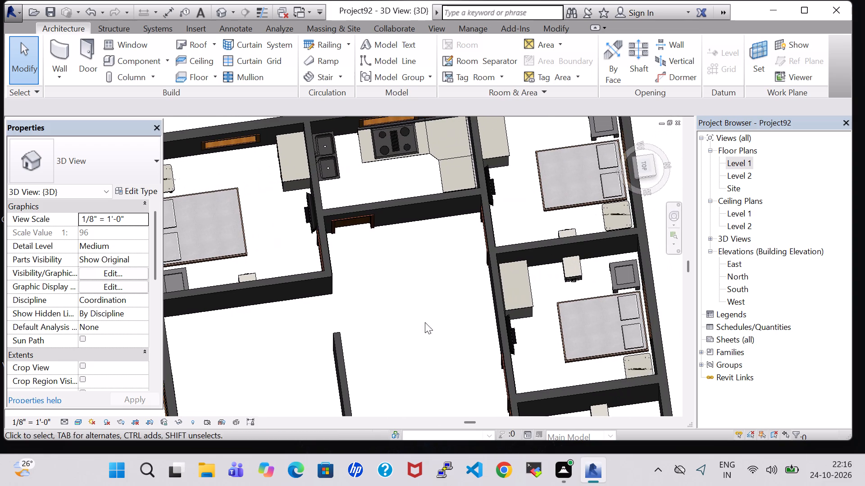
pyautogui.moveTo(529, 341); pyautogui.dragTo(518, 250, button='middle')
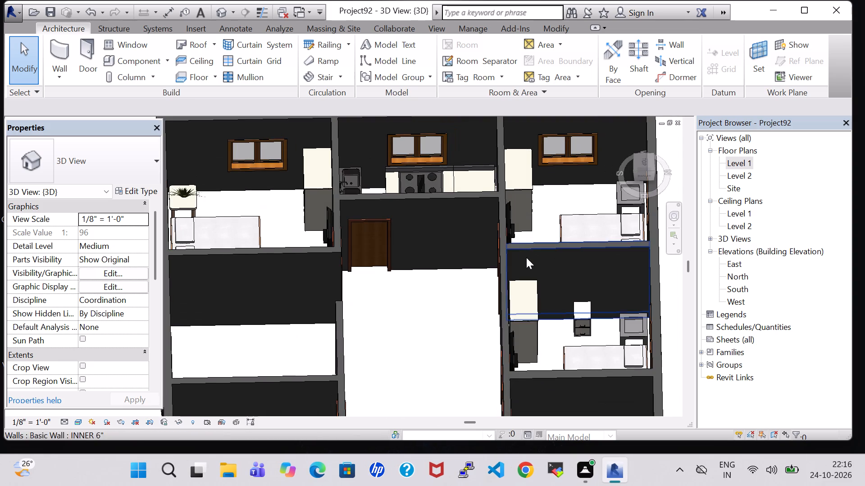
pyautogui.moveTo(575, 295); pyautogui.dragTo(453, 298, button='middle')
pyautogui.moveTo(472, 332); pyautogui.dragTo(466, 188, button='middle')
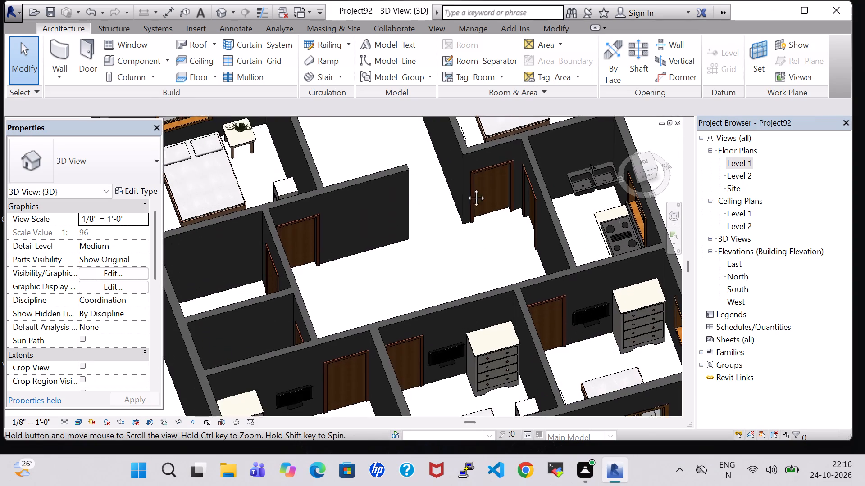
pyautogui.moveTo(466, 188); pyautogui.dragTo(466, 186, button='middle')
pyautogui.scroll(3, 440, 307)
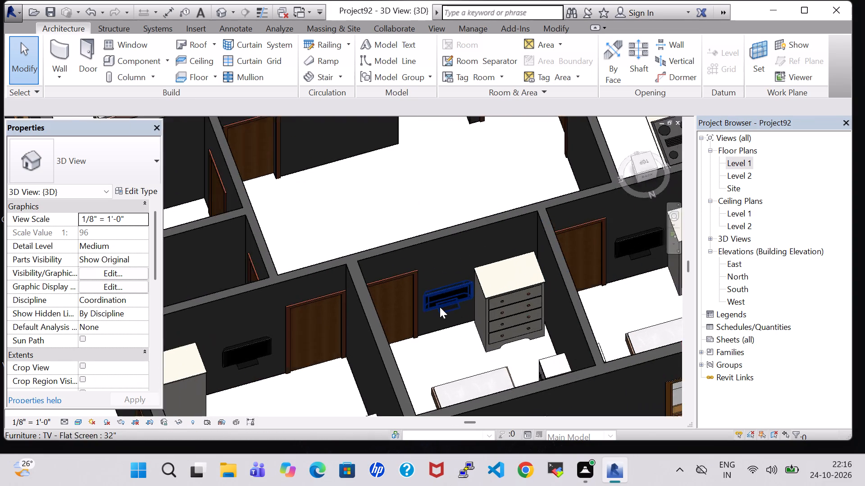
pyautogui.scroll(3, 440, 307)
pyautogui.moveTo(448, 381); pyautogui.dragTo(466, 203, button='middle')
pyautogui.scroll(-3, 466, 203)
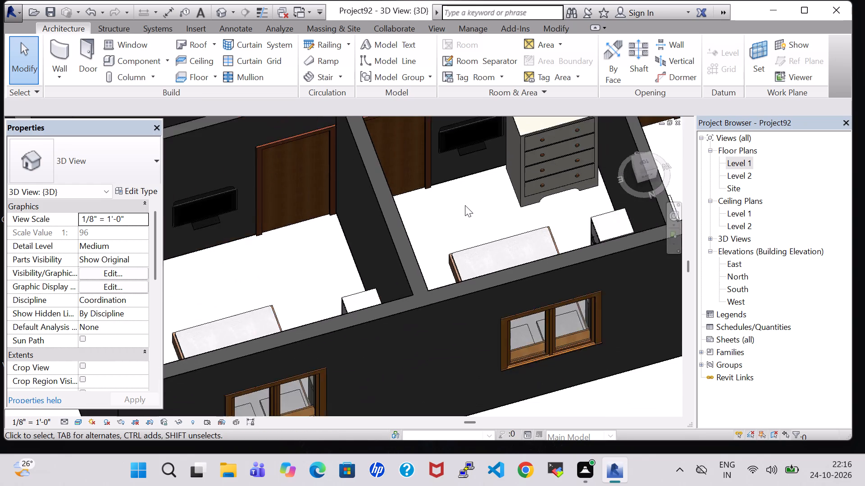
pyautogui.scroll(-2, 465, 205)
pyautogui.middleClick(464, 207)
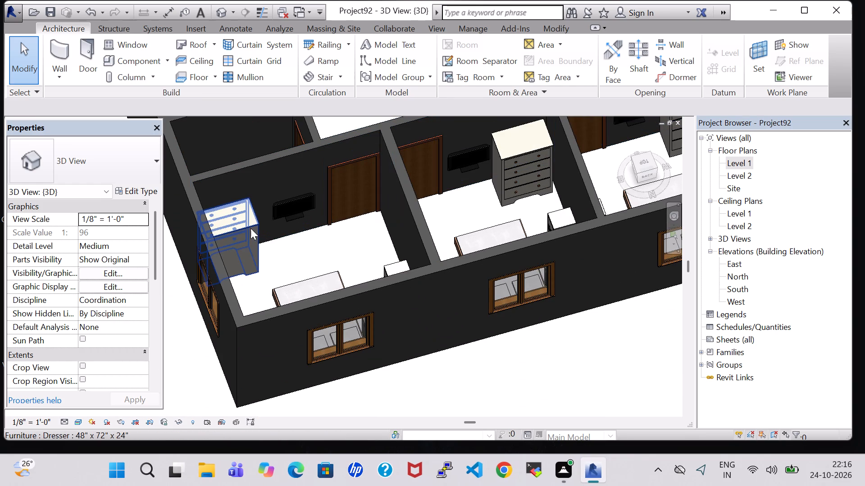
# Rotate the northeast corner bedroom's 48" x 72" x 24" dresser 180° so its drawers face into the room.
pyautogui.click(249, 228)
pyautogui.press('space')
pyautogui.press('space')
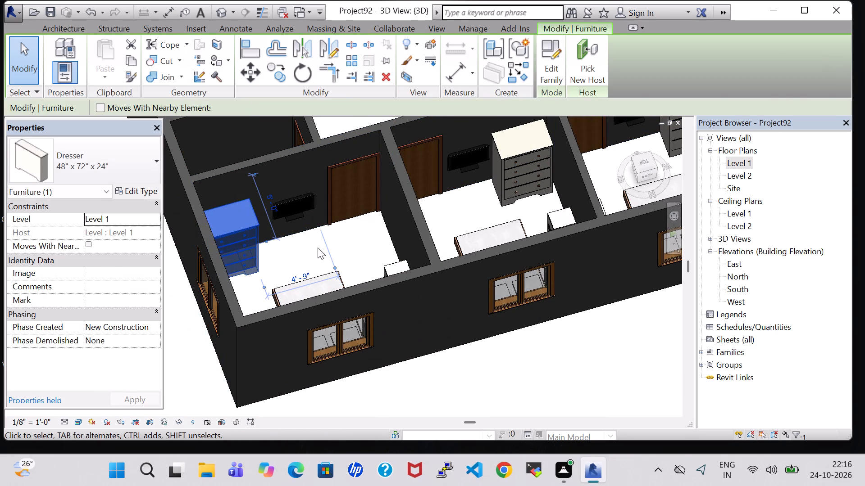
pyautogui.click(348, 242)
# Change the mattress material of the Bed-Box Double 53" x 74" type in the north bedrooms to Cherry.
pyautogui.keyDown('shift'); pyautogui.moveTo(350, 247); pyautogui.dragTo(355, 303, button='middle'); pyautogui.keyUp('shift')
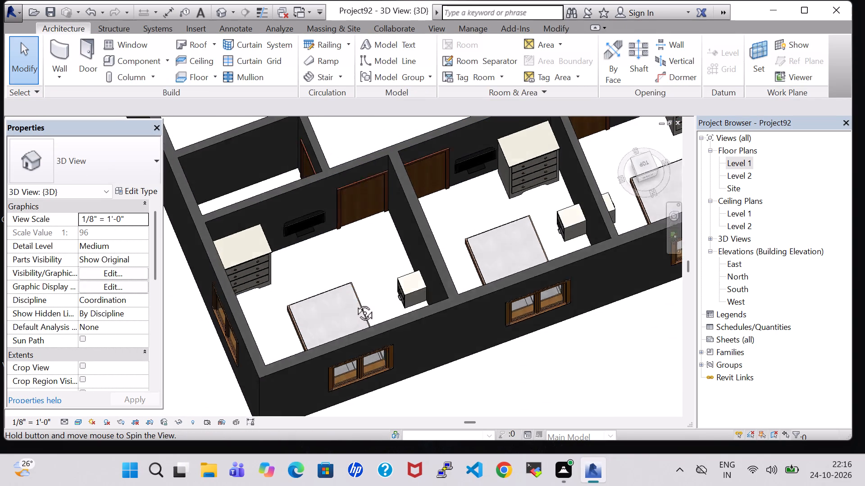
pyautogui.keyDown('shift'); pyautogui.moveTo(355, 303); pyautogui.dragTo(320, 332, button='middle'); pyautogui.keyUp('shift')
pyautogui.click(240, 244)
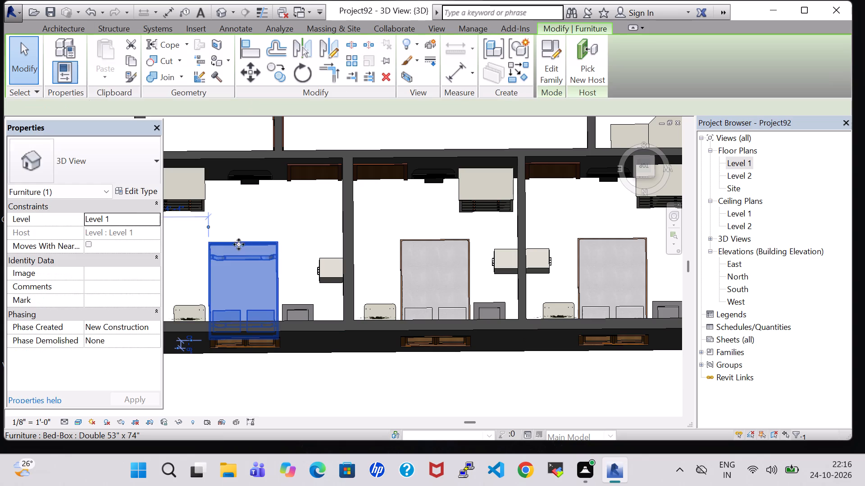
pyautogui.click(132, 192)
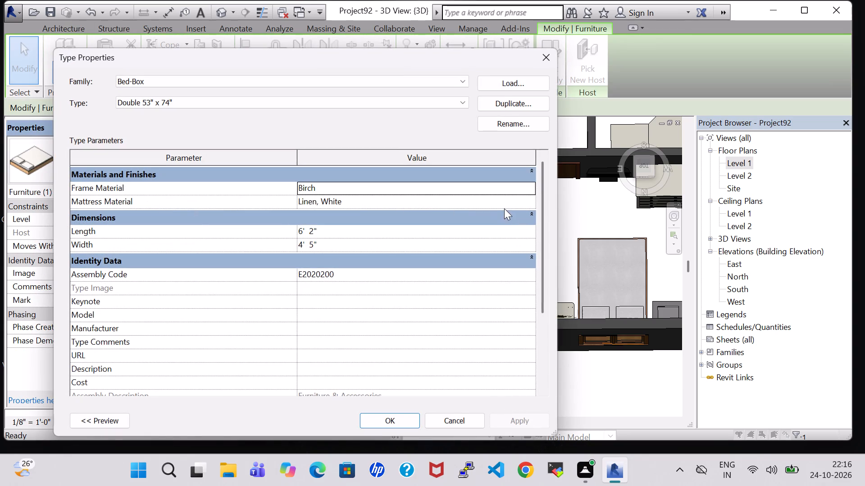
pyautogui.click(533, 198)
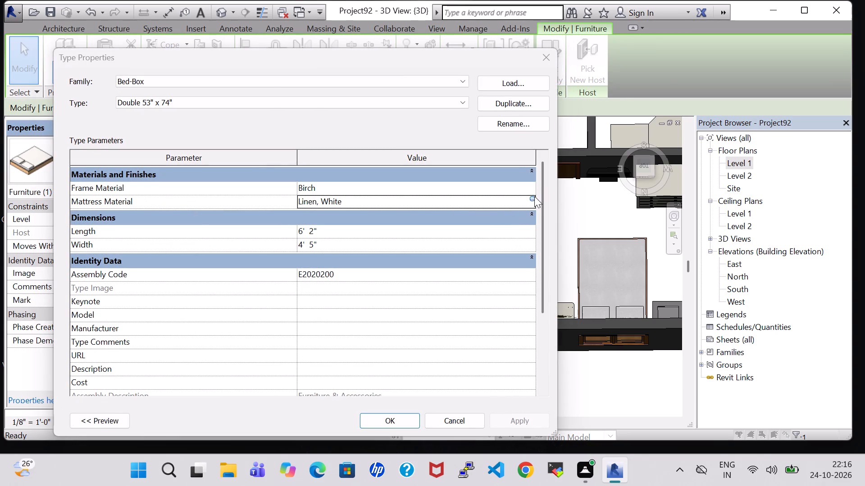
pyautogui.scroll(-2, 355, 338)
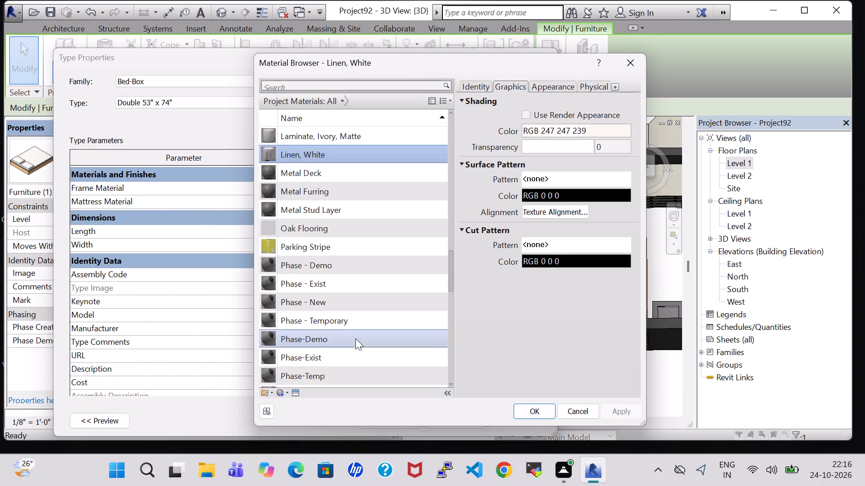
pyautogui.scroll(14, 355, 338)
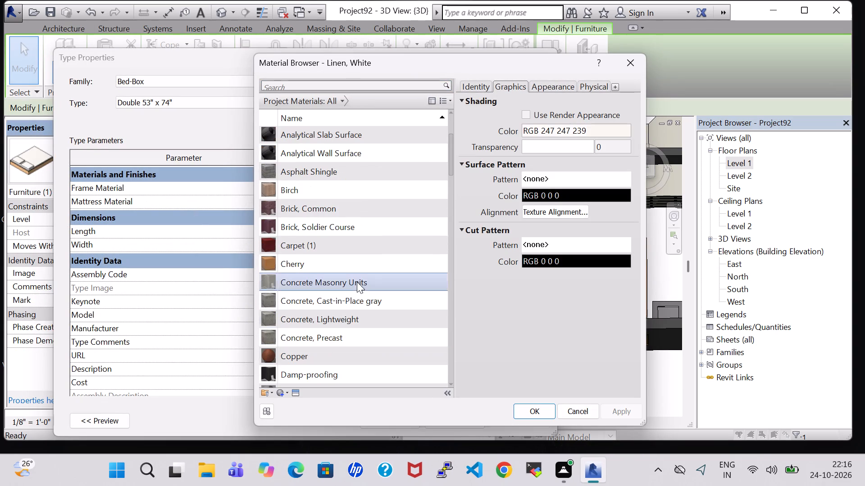
pyautogui.click(345, 257)
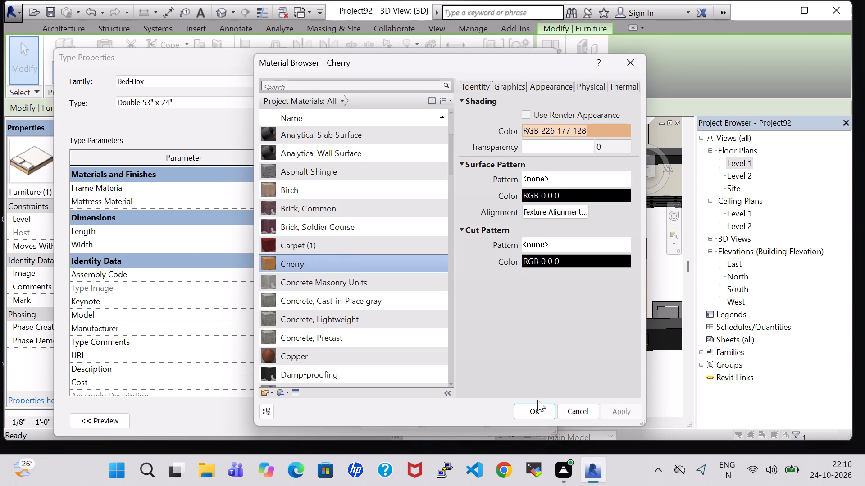
pyautogui.click(540, 410)
pyautogui.click(373, 418)
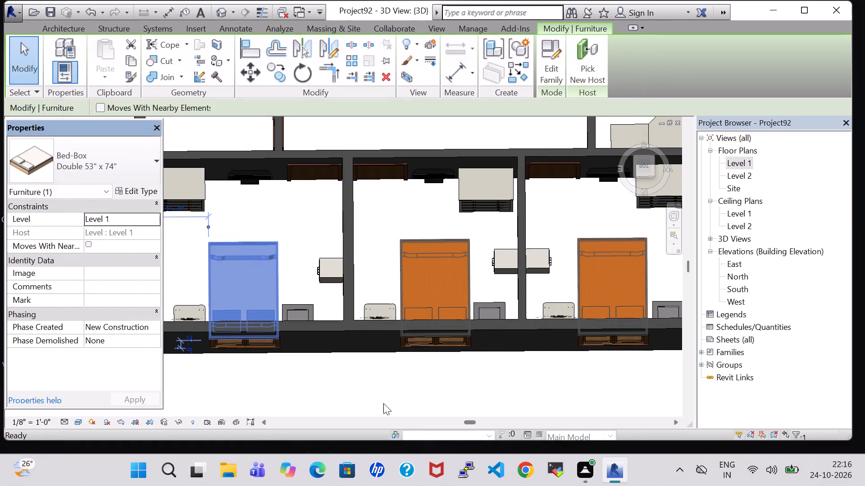
pyautogui.click(308, 220)
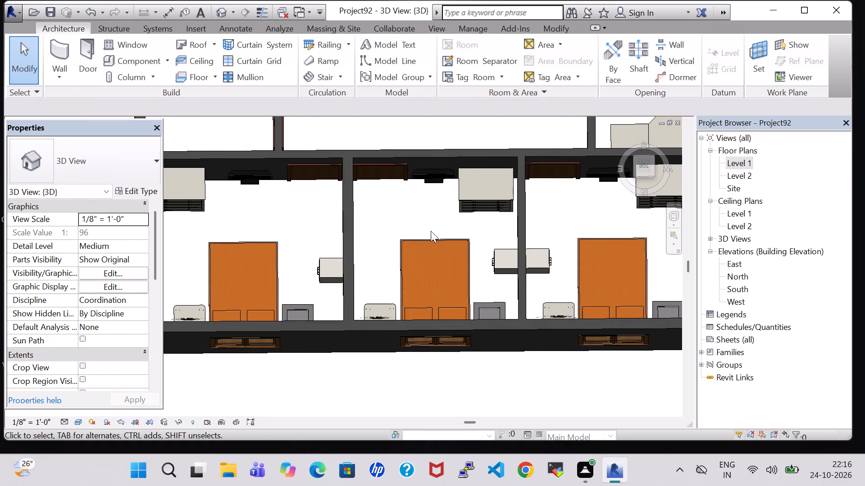
# Change the mattress material of the Bed-Box Queen 60" x 79" type in the south bedrooms to Sash.
pyautogui.scroll(-1, 431, 231)
pyautogui.moveTo(429, 219); pyautogui.dragTo(360, 266, button='middle')
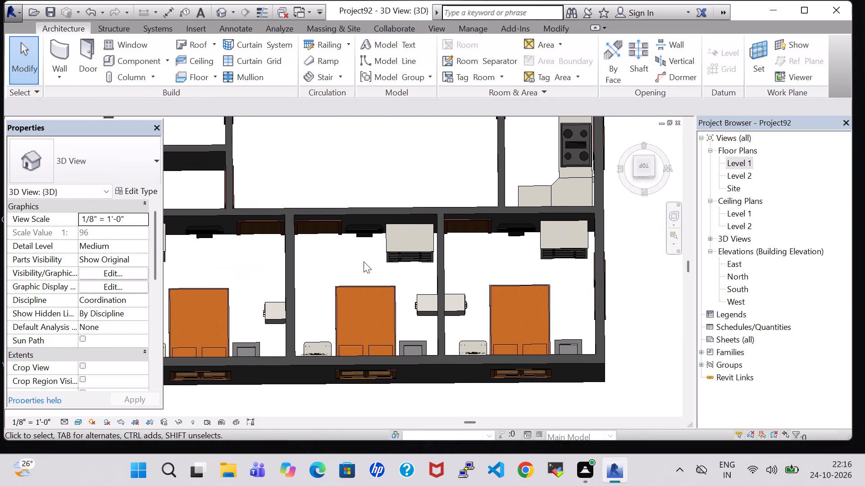
pyautogui.scroll(-4, 422, 238)
pyautogui.moveTo(419, 176); pyautogui.dragTo(399, 373, button='middle')
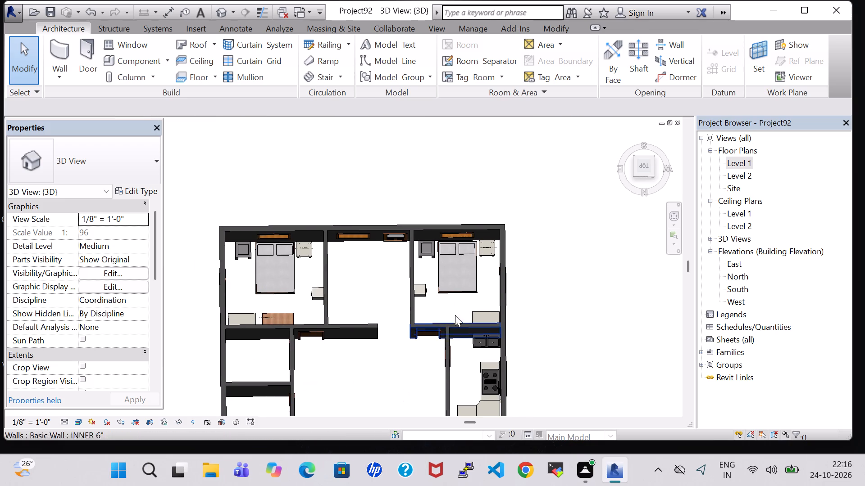
pyautogui.click(454, 289)
pyautogui.click(135, 191)
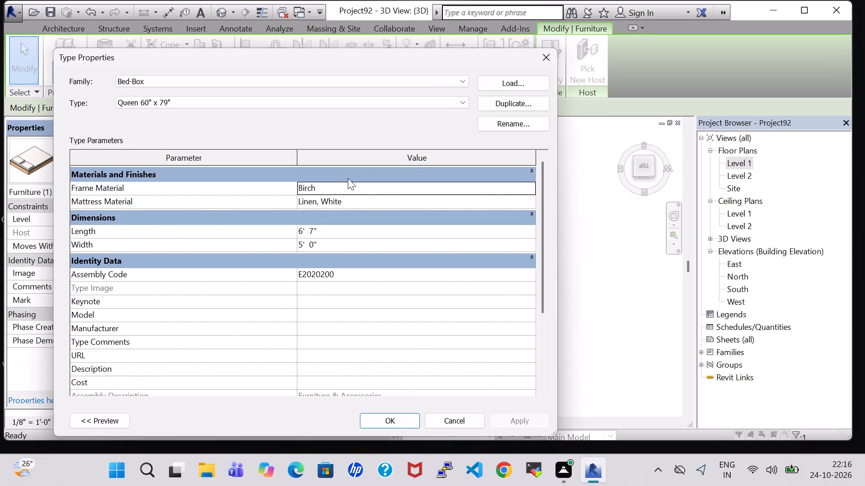
pyautogui.click(533, 198)
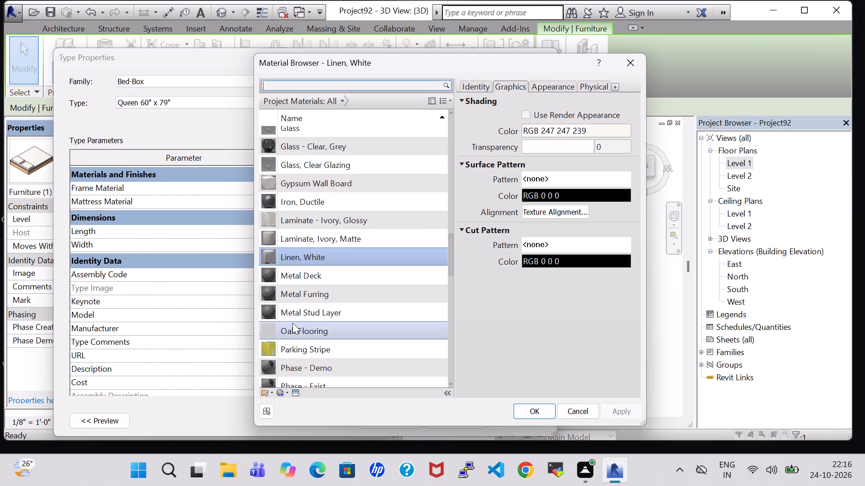
pyautogui.scroll(-7, 292, 323)
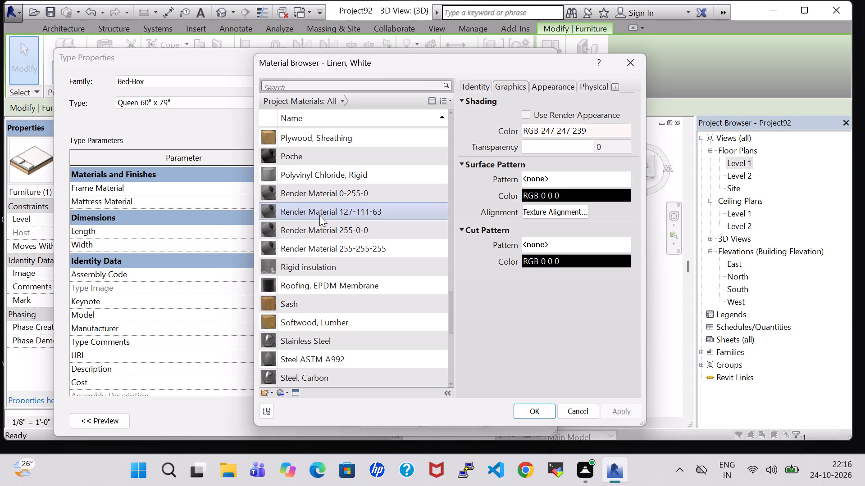
pyautogui.click(311, 299)
pyautogui.click(528, 409)
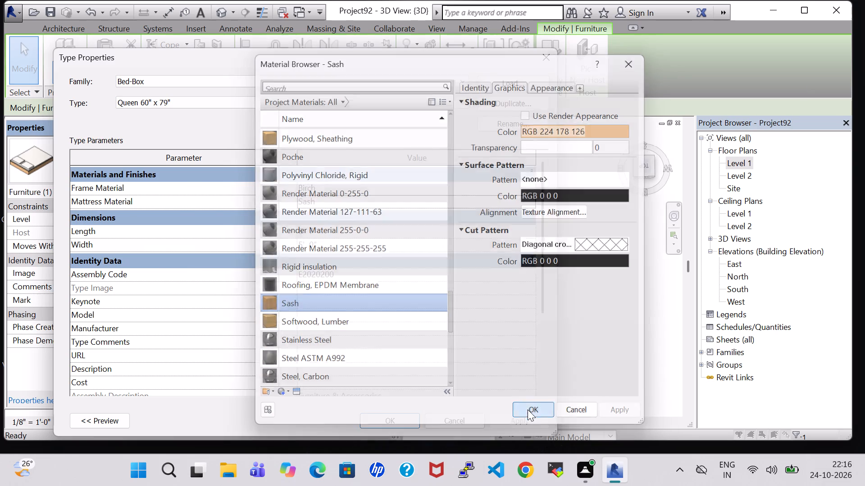
pyautogui.click(392, 418)
pyautogui.click(592, 302)
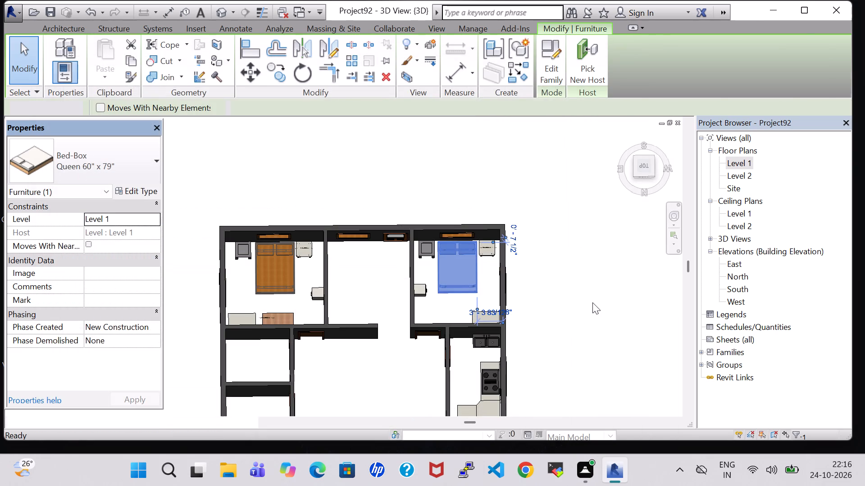
# Change the frame material of the Bed-Box Double 53" x 74" type in the north bedrooms to Sash.
pyautogui.moveTo(578, 312); pyautogui.dragTo(600, 202, button='middle')
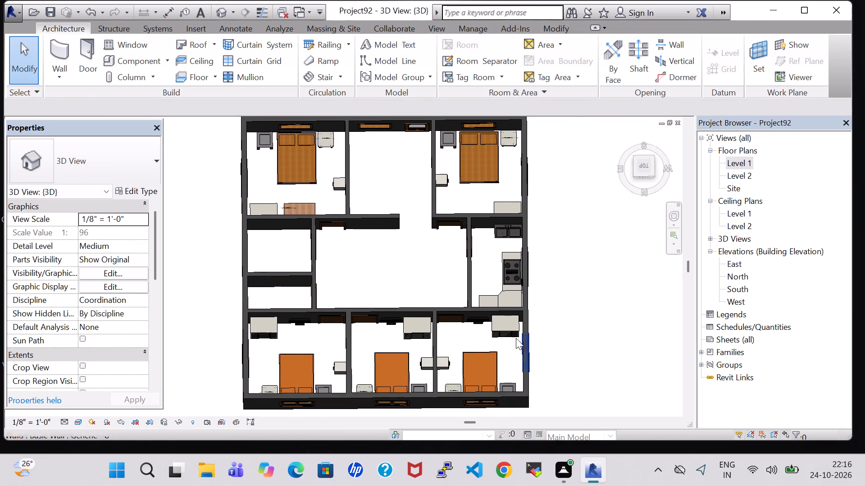
pyautogui.click(485, 351)
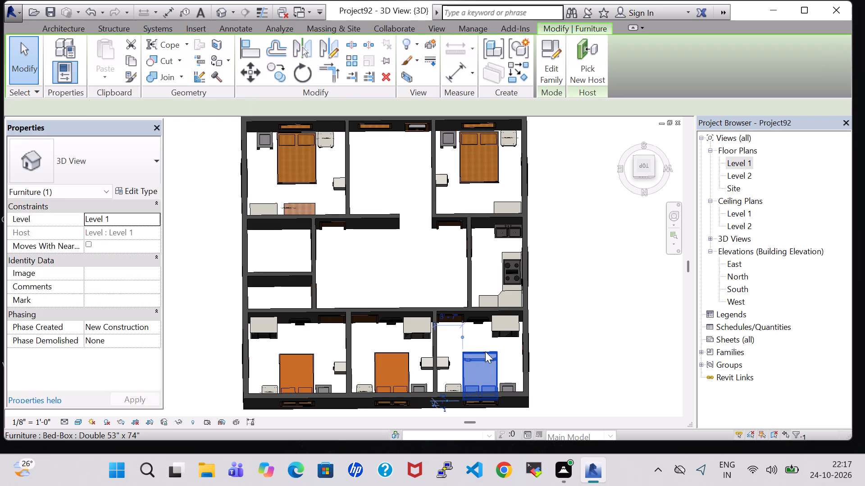
pyautogui.click(141, 195)
pyautogui.click(532, 186)
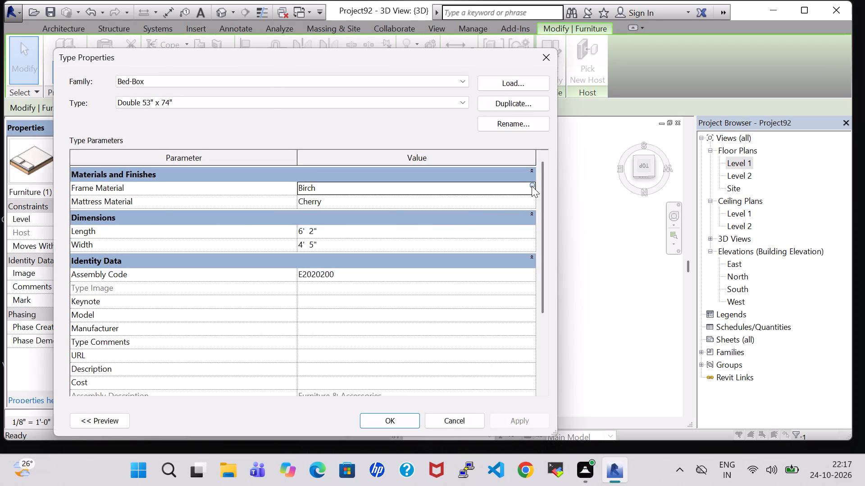
pyautogui.scroll(-2, 306, 292)
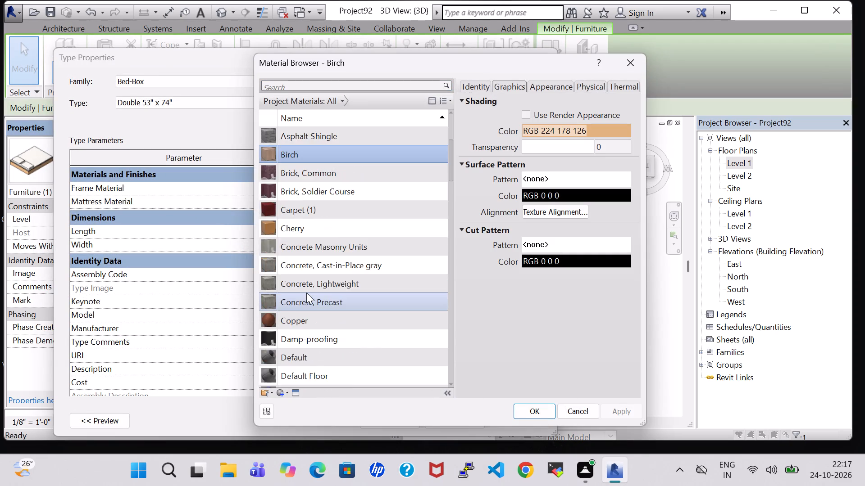
pyautogui.scroll(-3, 306, 292)
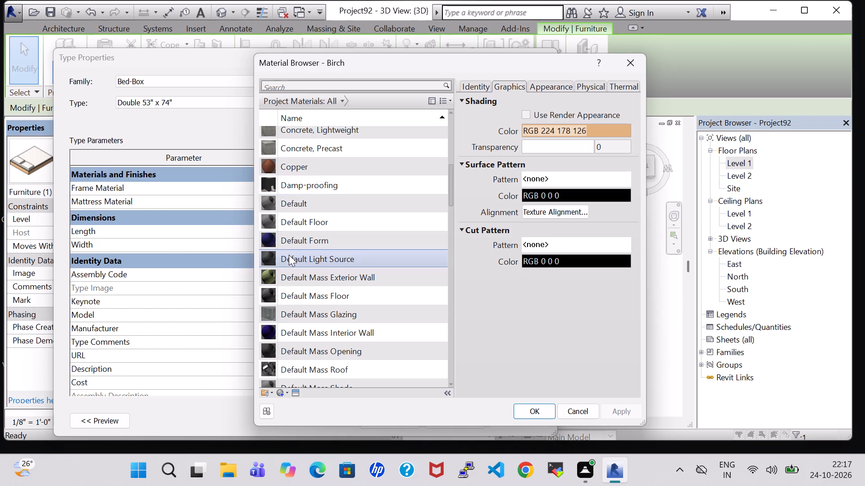
pyautogui.scroll(-5, 315, 223)
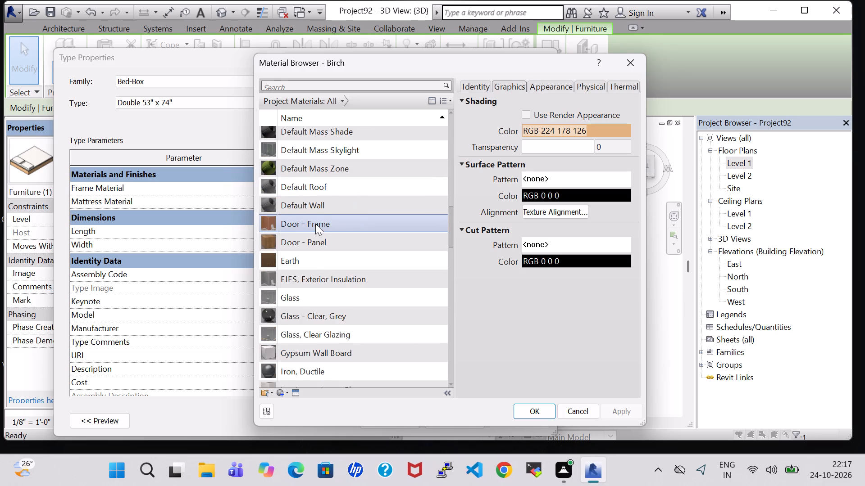
pyautogui.scroll(-8, 315, 224)
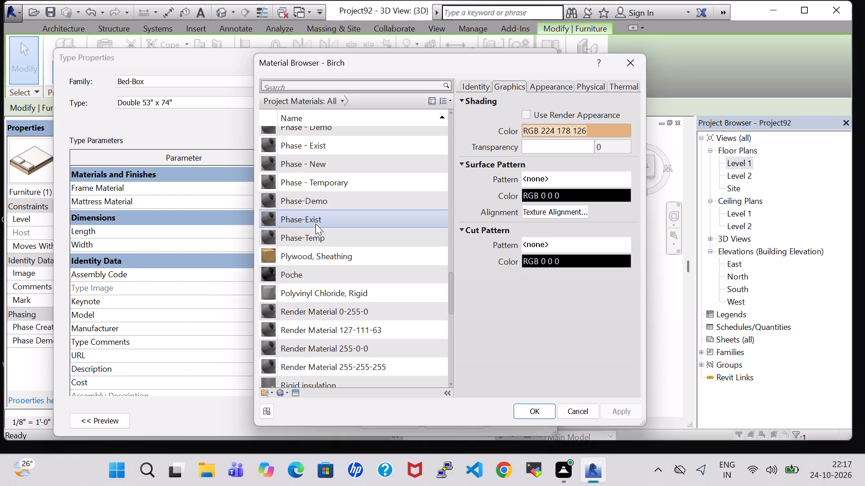
pyautogui.scroll(-3, 314, 267)
pyautogui.click(314, 267)
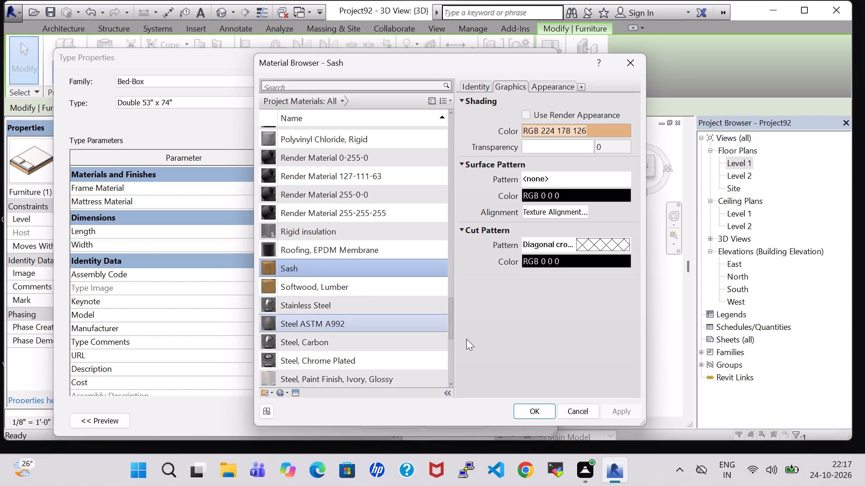
pyautogui.click(533, 409)
pyautogui.click(399, 421)
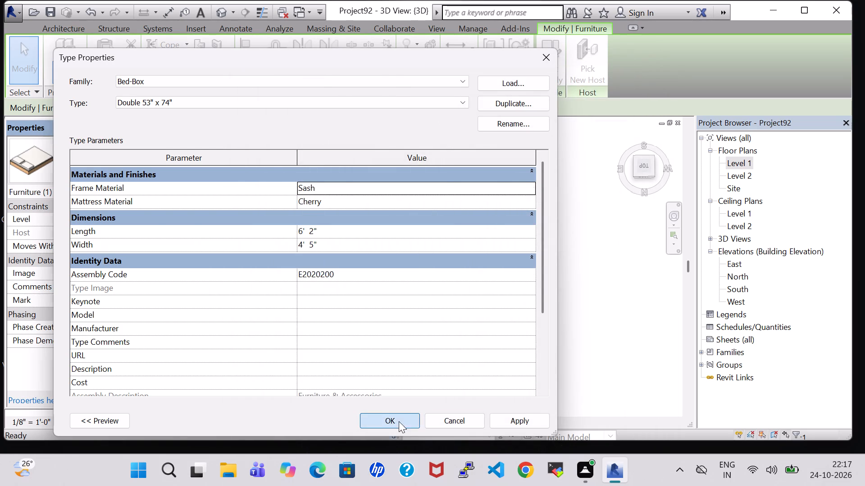
pyautogui.click(582, 338)
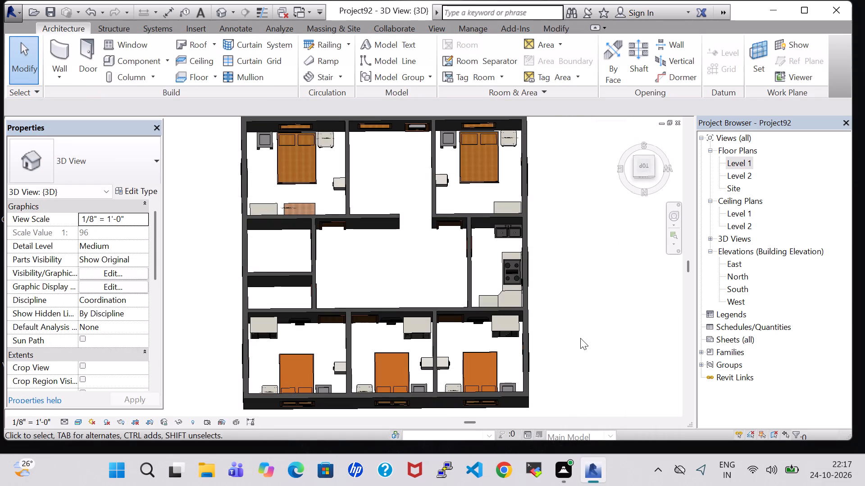
# Change the mattress material of the Bed-Box Double 53" x 74" type in the north bedrooms to Sash.
pyautogui.click(492, 372)
pyautogui.click(131, 195)
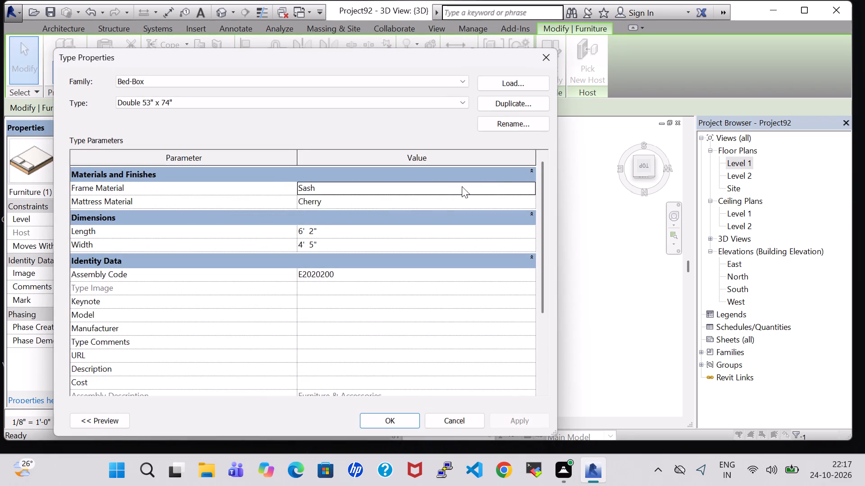
pyautogui.click(533, 199)
pyautogui.scroll(-3, 308, 298)
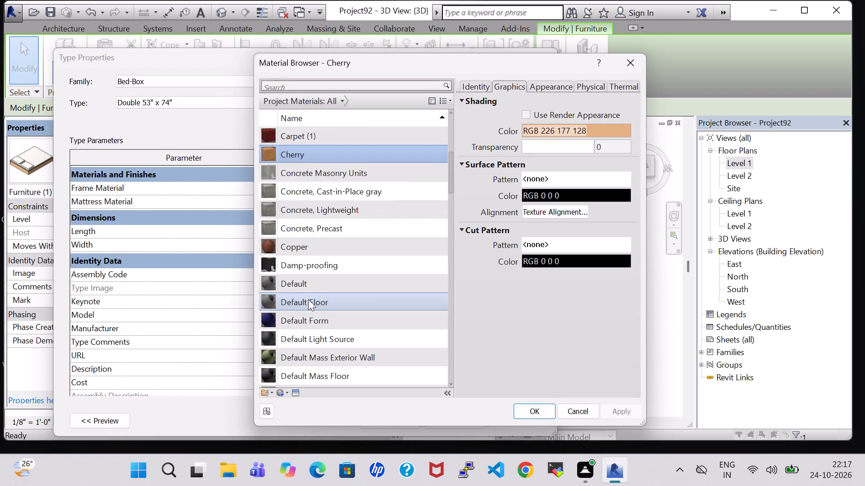
pyautogui.scroll(-14, 308, 299)
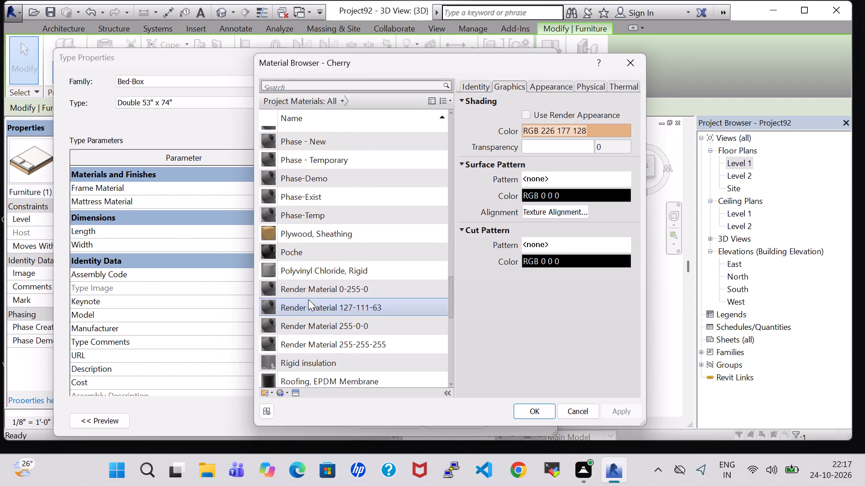
pyautogui.scroll(-4, 308, 299)
pyautogui.click(301, 186)
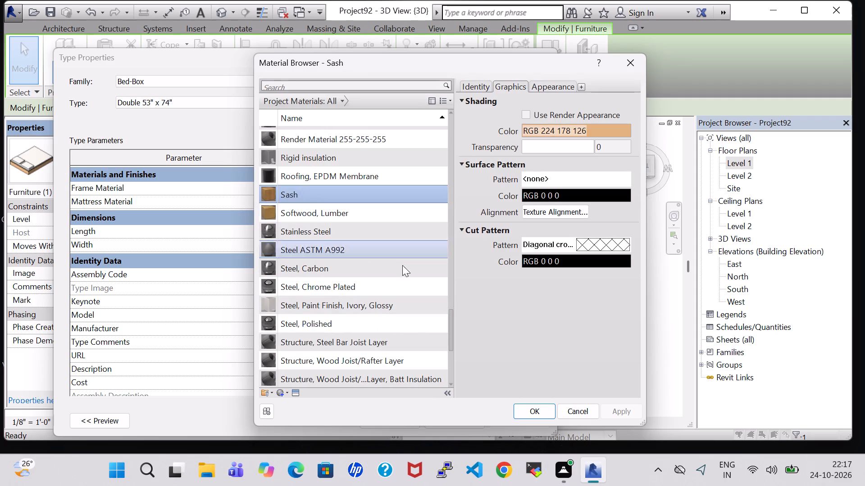
pyautogui.click(549, 409)
pyautogui.click(398, 416)
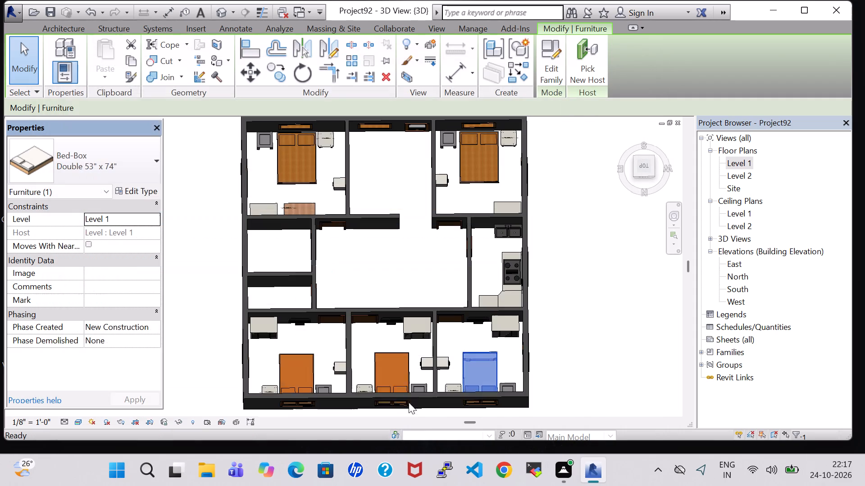
pyautogui.click(639, 329)
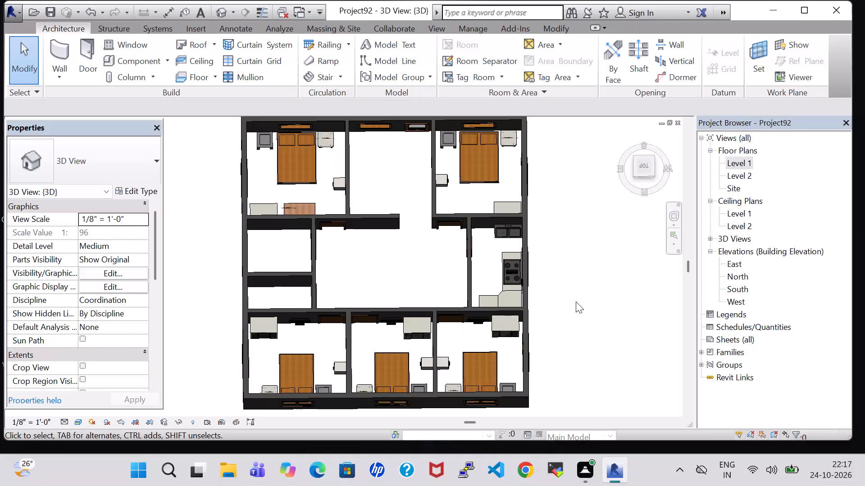
# In the Level 1 floor plan, load the Sink Vanity-Square family from the library's architectural plumbing fixtures, under Sinks.
pyautogui.moveTo(576, 301); pyautogui.dragTo(586, 364, button='middle')
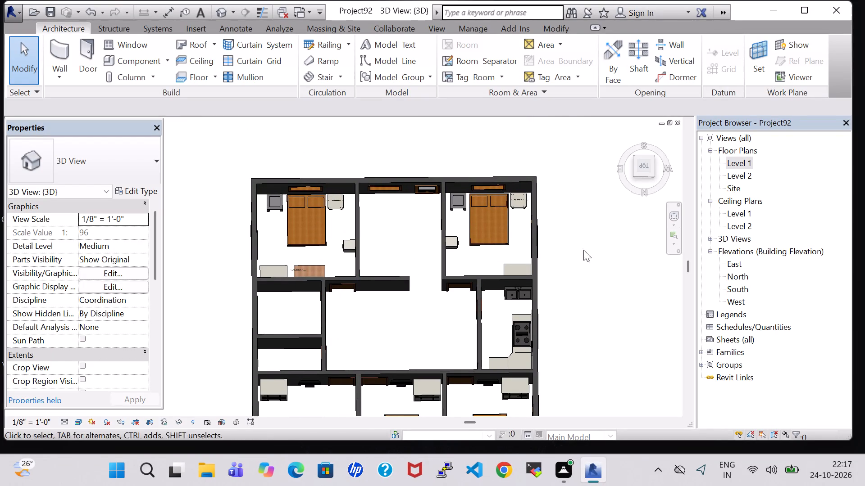
pyautogui.doubleClick(742, 164)
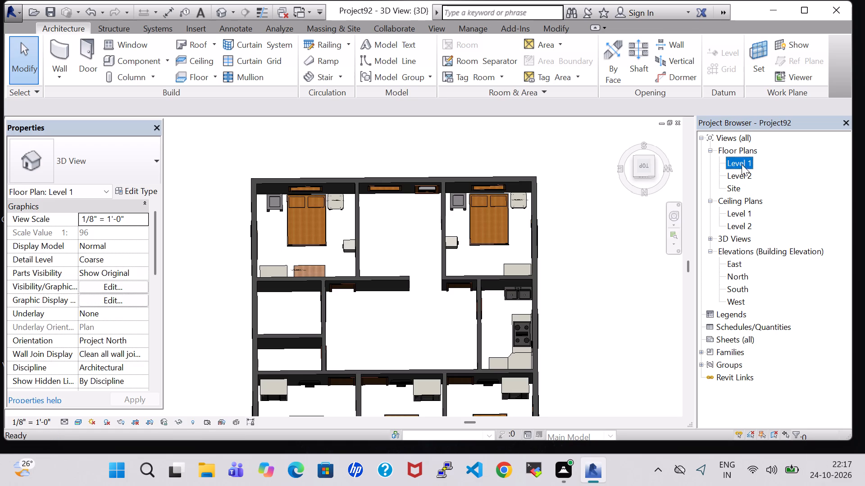
pyautogui.scroll(-10, 411, 291)
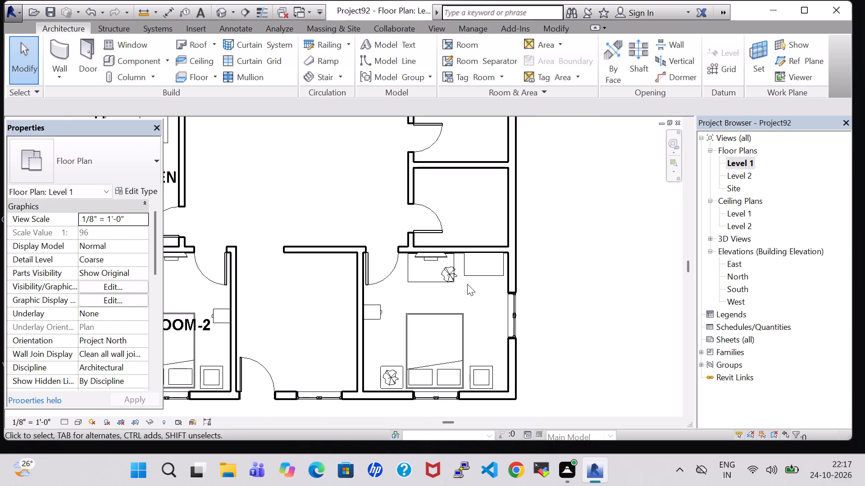
pyautogui.moveTo(467, 284); pyautogui.dragTo(422, 357, button='middle')
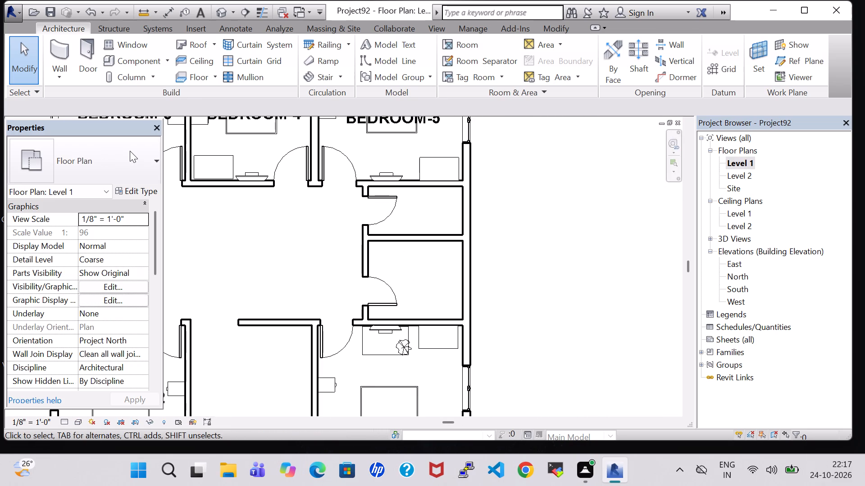
pyautogui.click(133, 55)
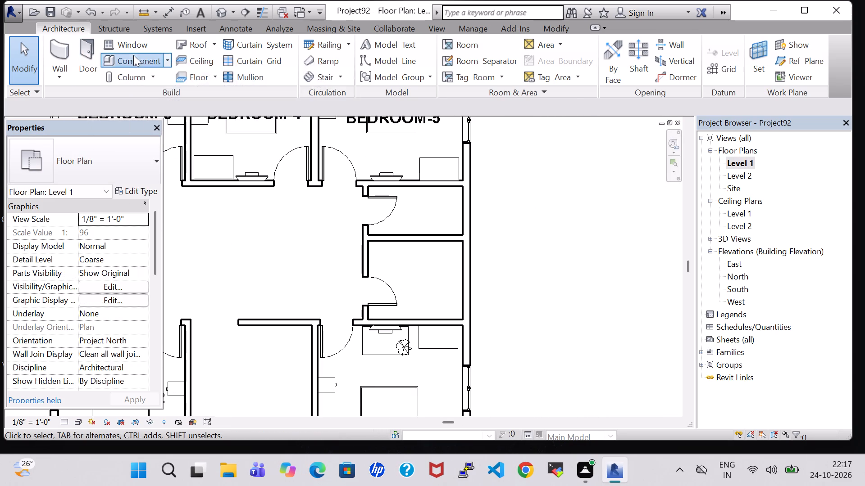
pyautogui.click(560, 54)
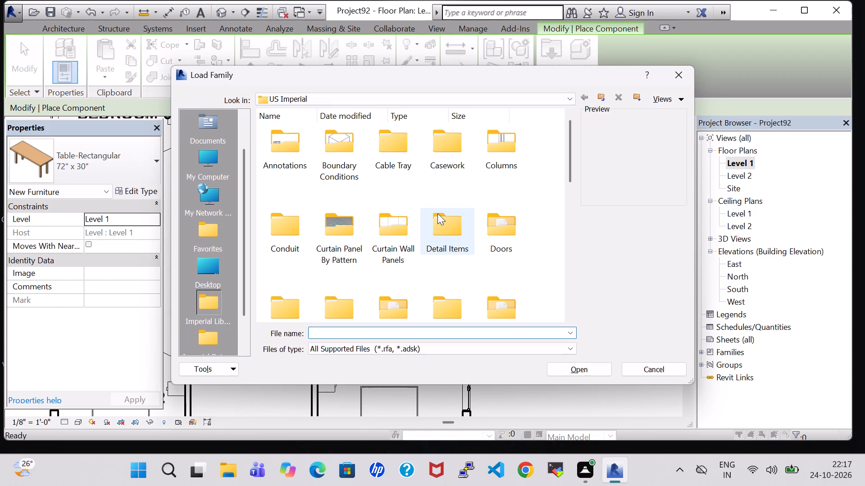
pyautogui.click(487, 229)
pyautogui.press('p')
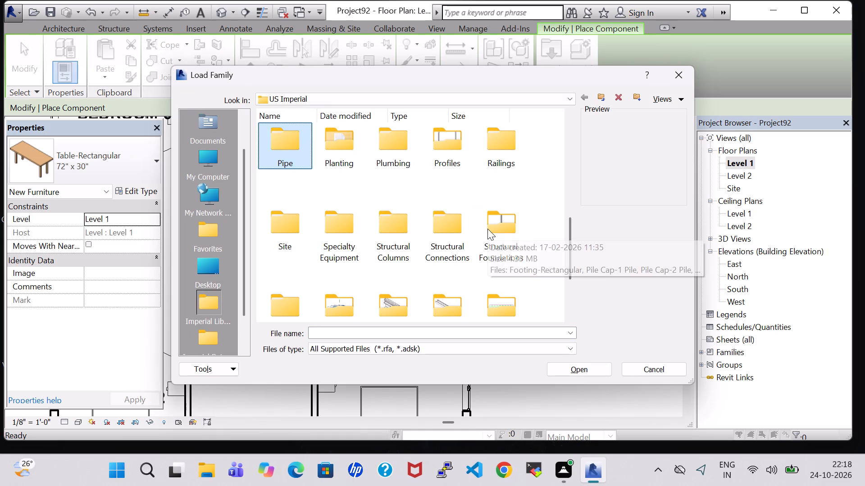
pyautogui.doubleClick(404, 139)
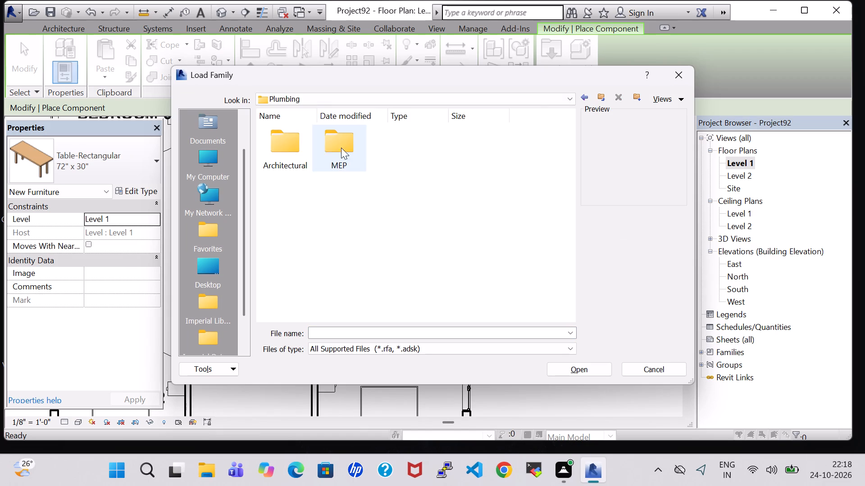
pyautogui.doubleClick(305, 148)
pyautogui.doubleClick(327, 157)
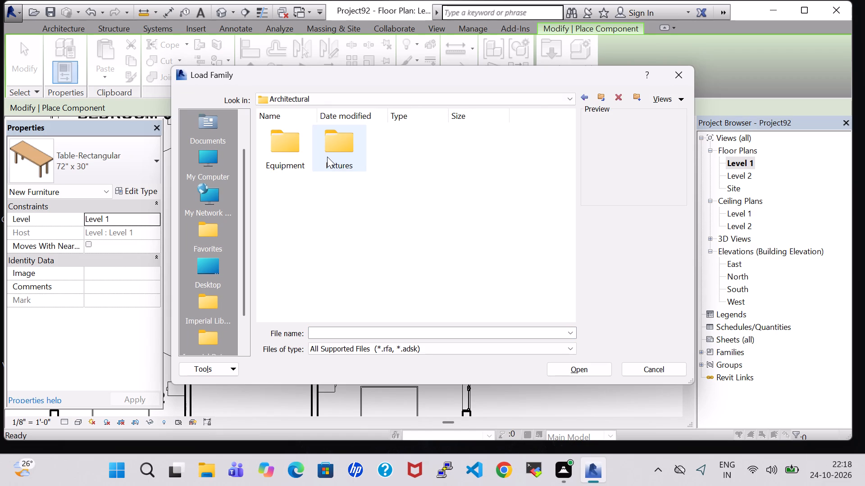
pyautogui.doubleClick(508, 157)
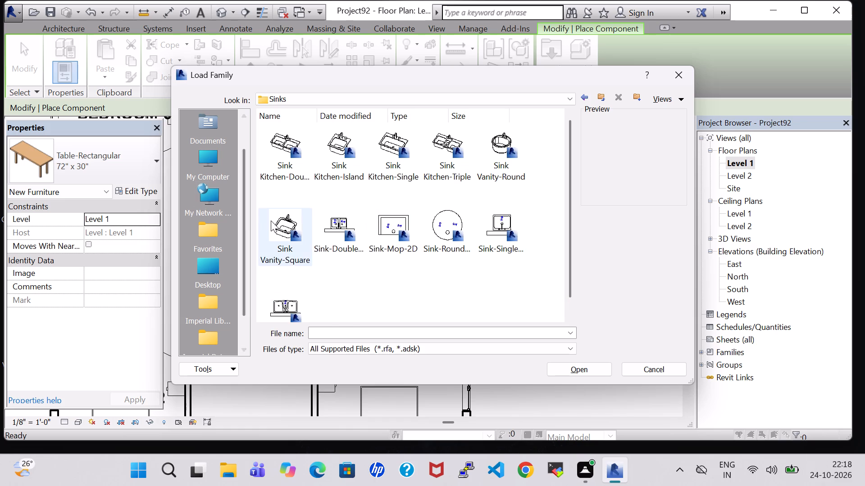
pyautogui.click(274, 222)
pyautogui.click(582, 372)
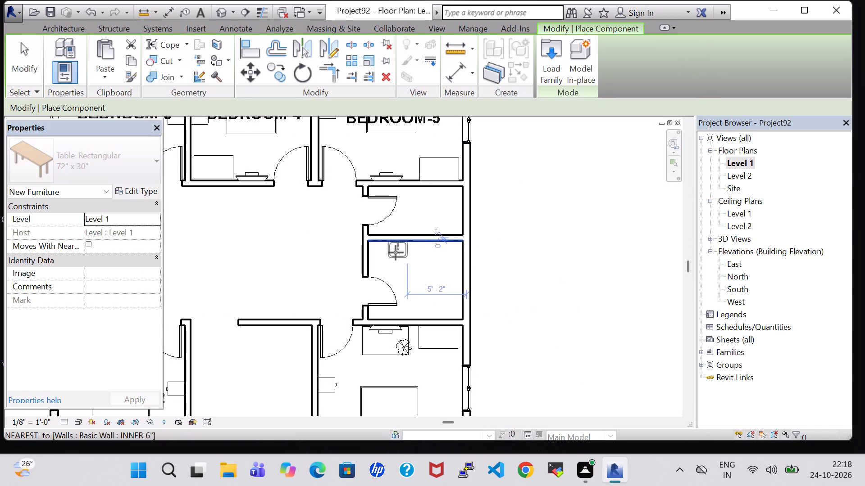
# Place a Sink Vanity-Square 20" x 18" against the north wall, at the west end, of the southern small room on the east side.
pyautogui.scroll(5, 389, 252)
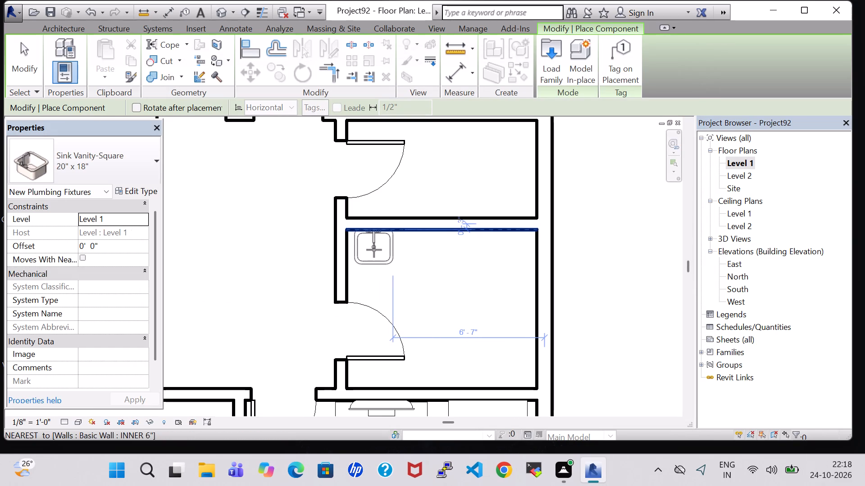
pyautogui.click(372, 250)
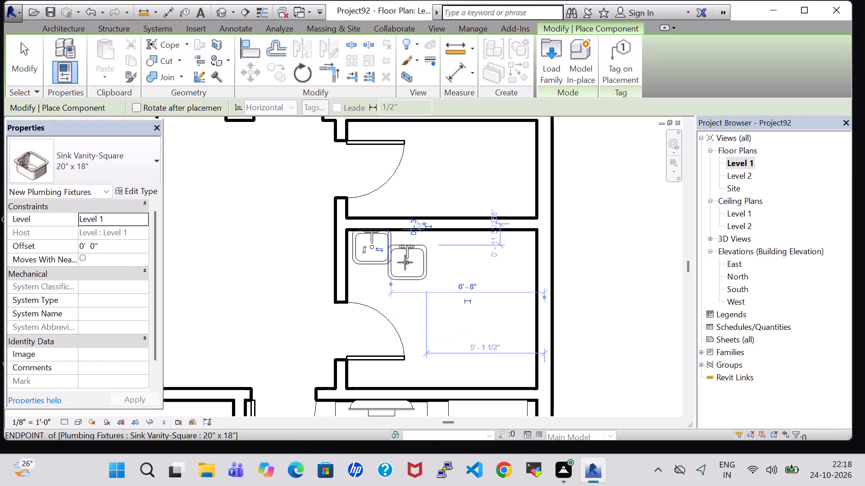
pyautogui.press('Escape')
pyautogui.press('Escape')
# Load the Toilet-Domestic-3D family from the US Imperial library's architectural plumbing fixtures, under Water Closets.
pyautogui.scroll(-6, 423, 275)
pyautogui.click(146, 62)
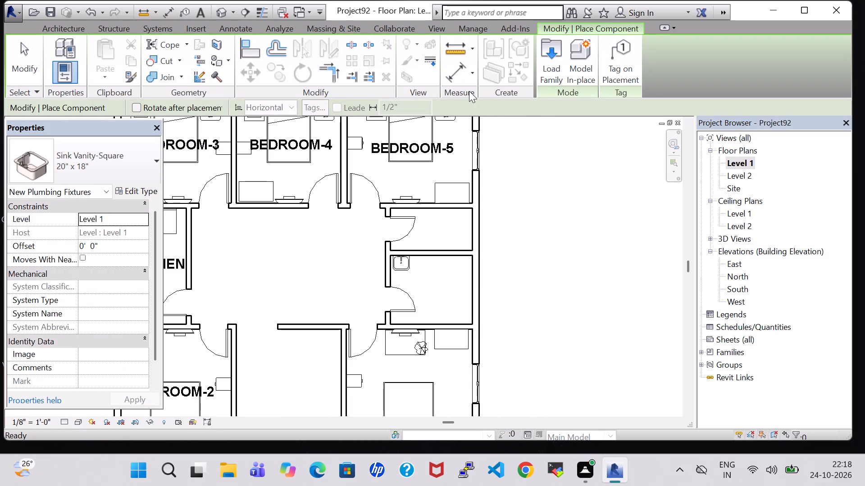
pyautogui.click(541, 58)
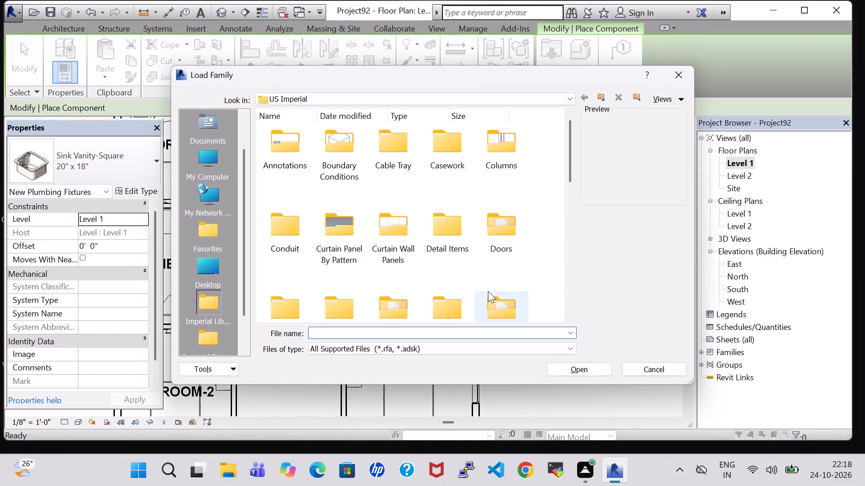
pyautogui.click(488, 291)
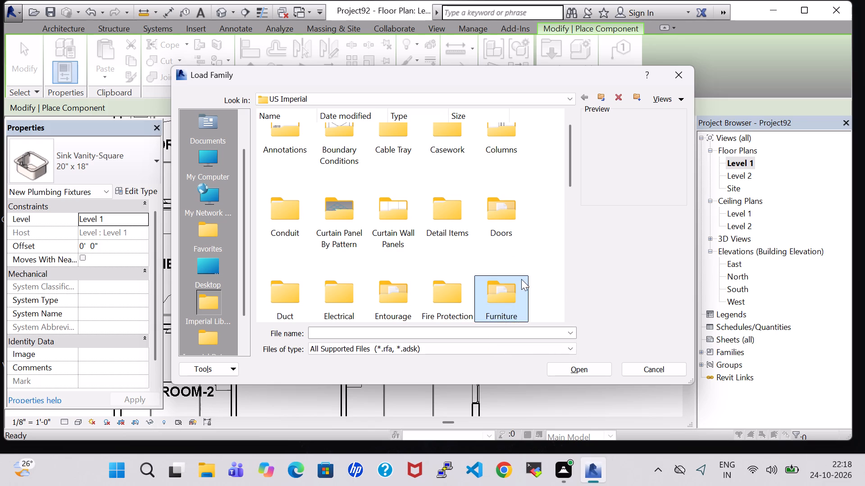
pyautogui.press('p')
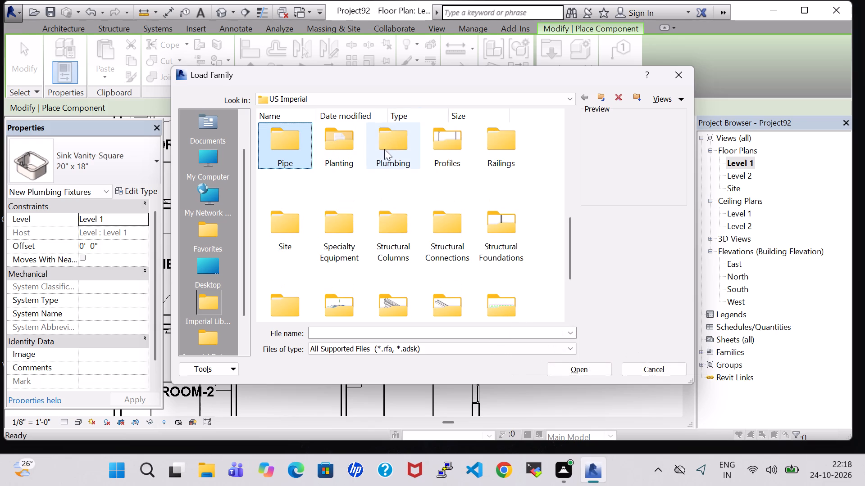
pyautogui.doubleClick(387, 154)
pyautogui.doubleClick(282, 146)
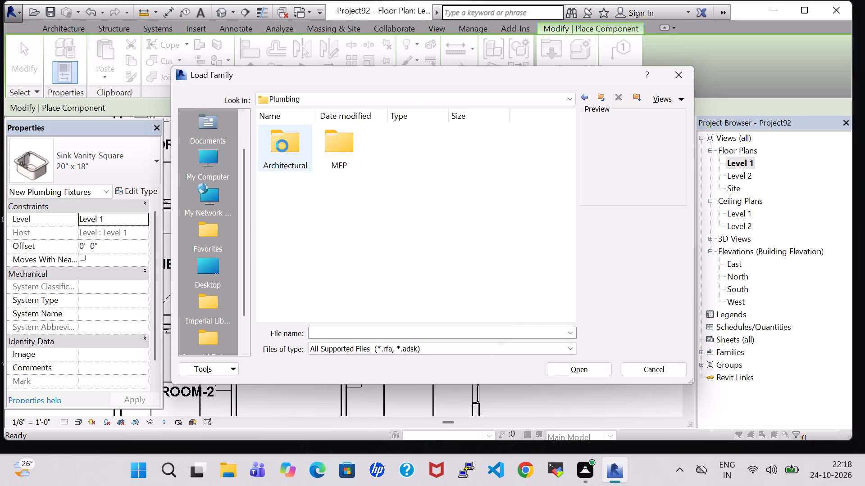
pyautogui.doubleClick(341, 154)
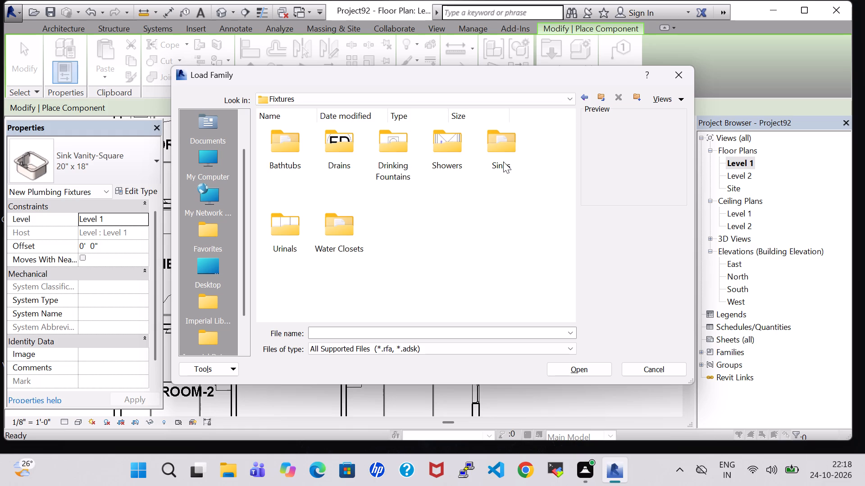
pyautogui.click(503, 162)
pyautogui.click(476, 207)
pyautogui.doubleClick(323, 227)
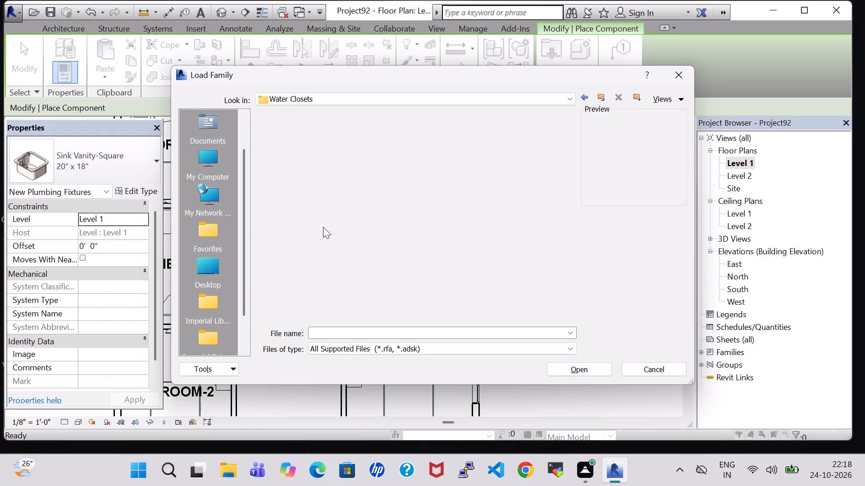
pyautogui.click(444, 158)
pyautogui.click(587, 365)
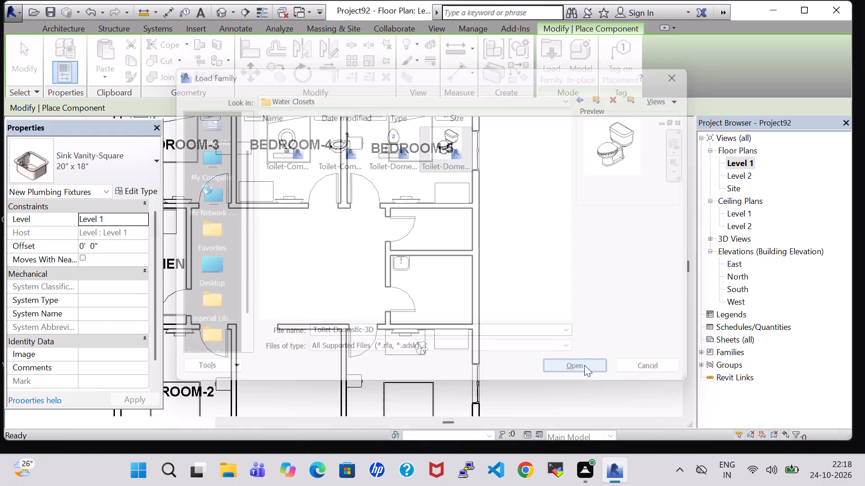
# Place the Toilet-Domestic-3D against the north wall of the southern small room on the east side, near mid-wall, east of the sink.
pyautogui.scroll(6, 445, 282)
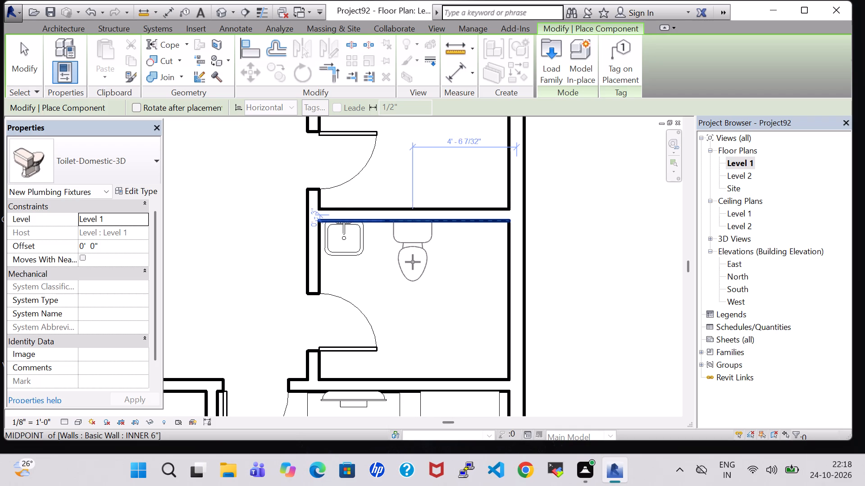
pyautogui.click(419, 263)
pyautogui.press('Escape')
pyautogui.press('Escape')
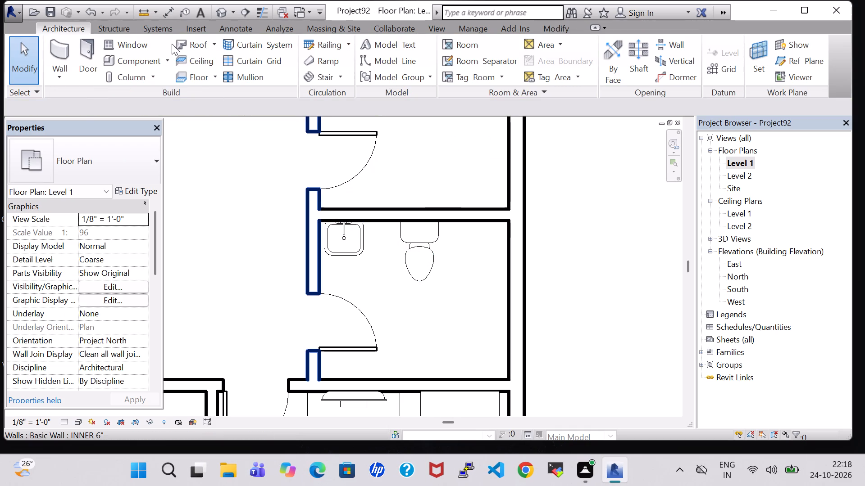
# Load the Tub-Free Standing-3D family from the US Imperial library's architectural plumbing fixtures, under Bathtubs.
pyautogui.click(128, 63)
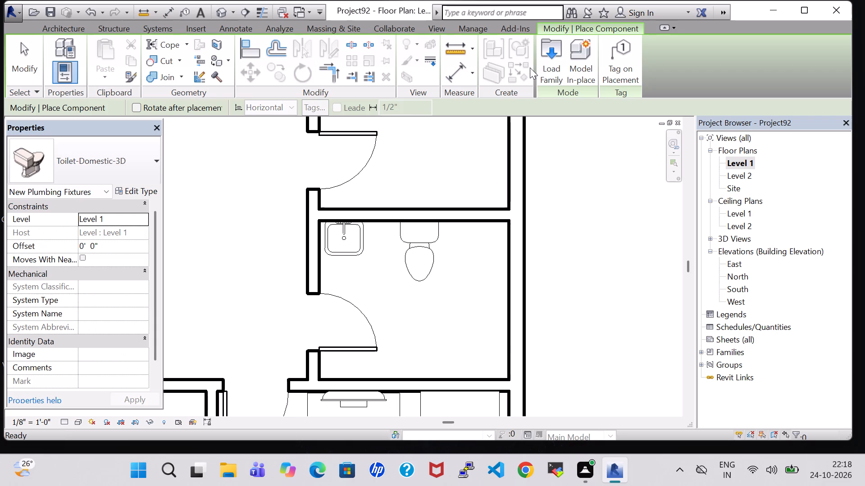
pyautogui.click(547, 69)
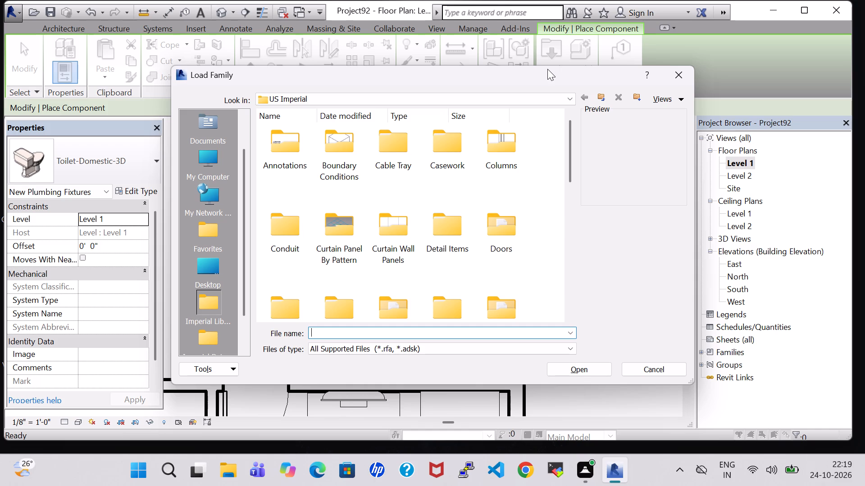
pyautogui.scroll(-1, 464, 177)
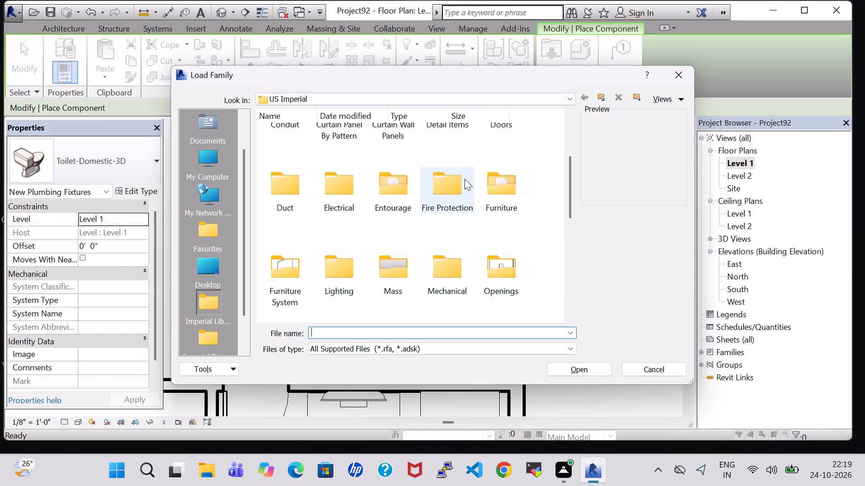
pyautogui.scroll(-1, 464, 179)
pyautogui.scroll(2, 464, 179)
pyautogui.scroll(-1, 483, 197)
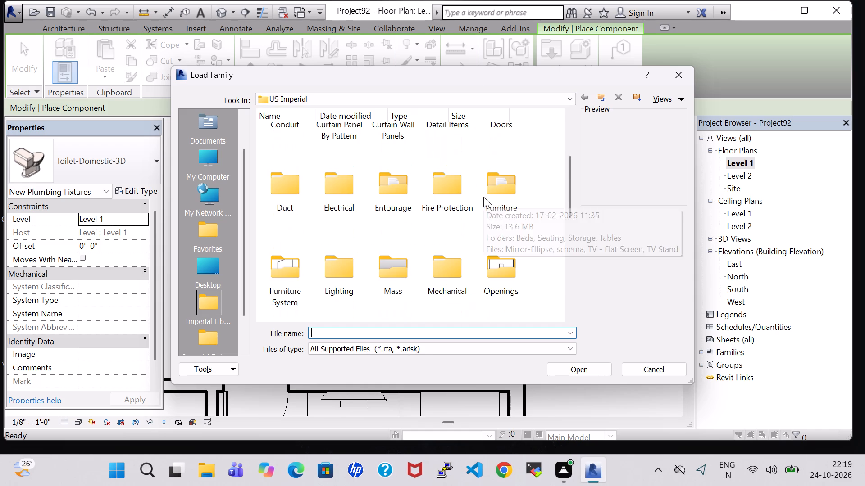
pyautogui.scroll(2, 494, 189)
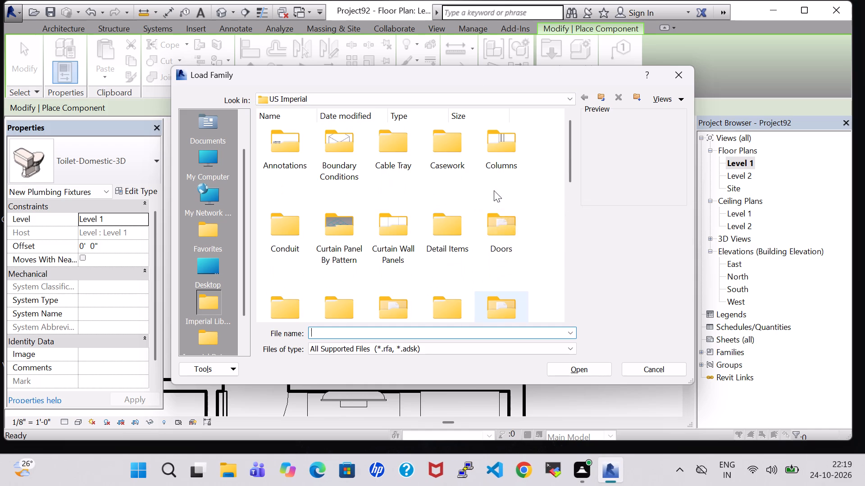
pyautogui.scroll(1, 501, 224)
pyautogui.click(501, 224)
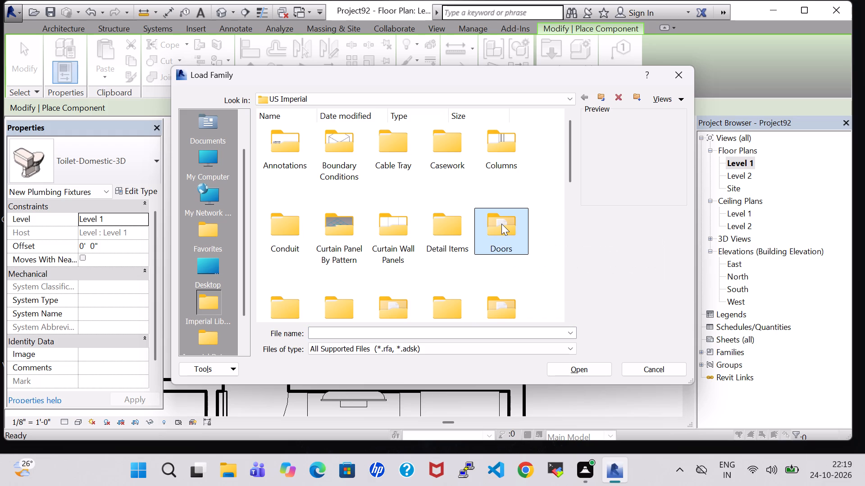
pyautogui.press('p')
pyautogui.doubleClick(397, 153)
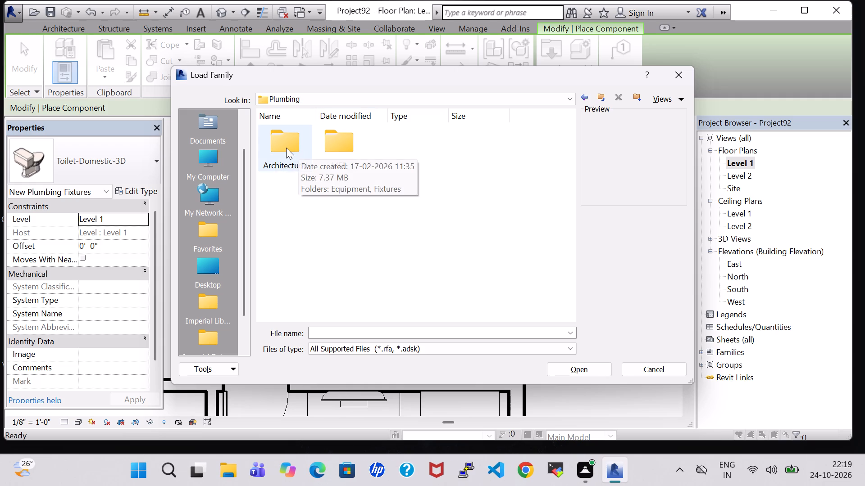
pyautogui.doubleClick(286, 148)
pyautogui.doubleClick(336, 135)
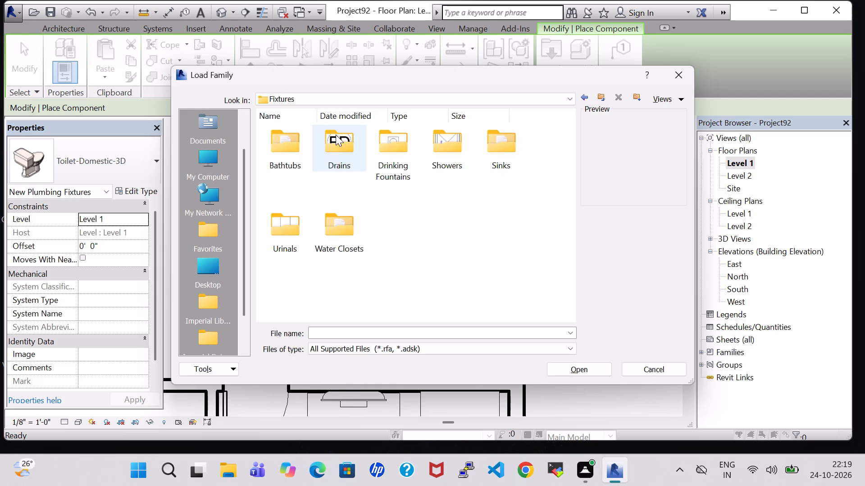
pyautogui.doubleClick(278, 137)
pyautogui.click(290, 146)
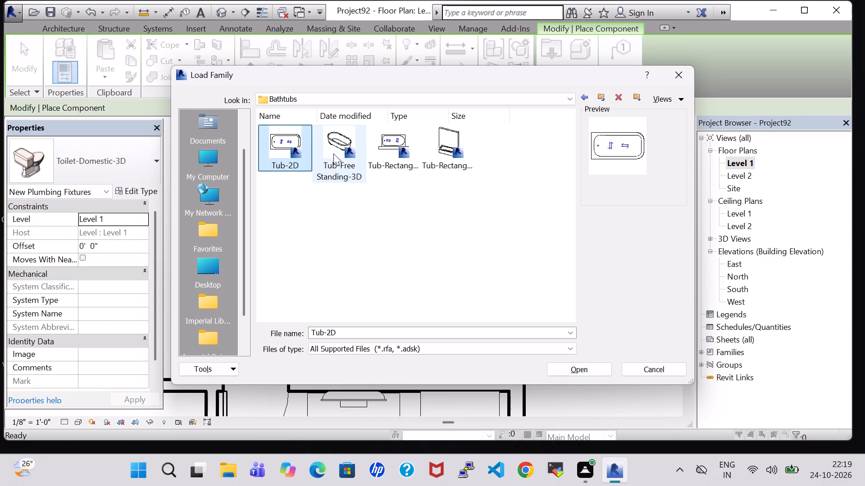
pyautogui.click(333, 153)
pyautogui.click(600, 366)
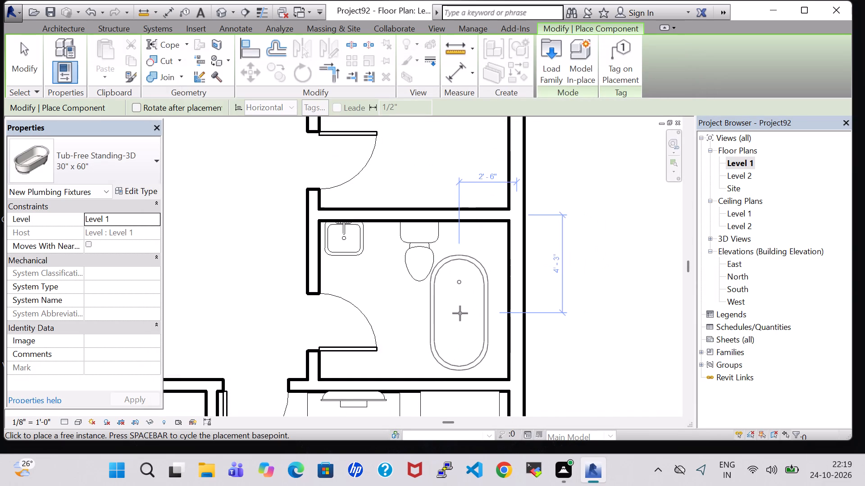
# Place a Tub-Free Standing-3D 30" x 60" lengthwise along the bathroom's east wall, about 1'-9" from that wall and 4'-2" from the north wall.
pyautogui.scroll(2, 460, 313)
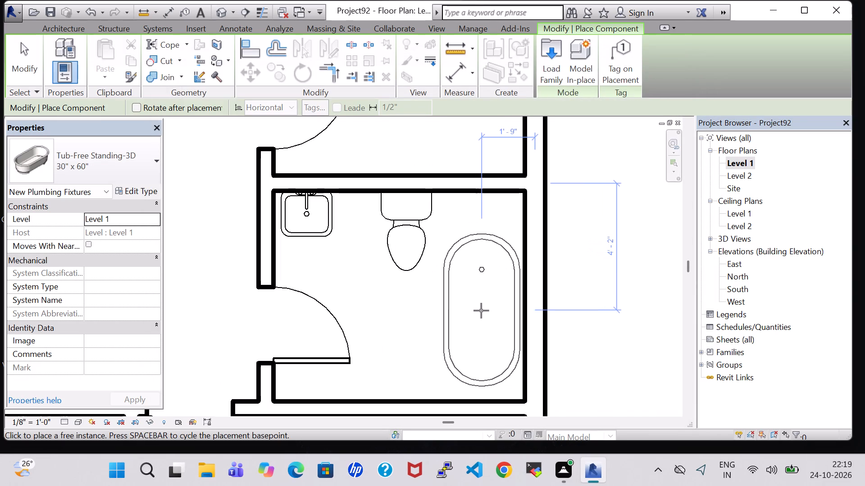
pyautogui.click(481, 310)
pyautogui.press('Escape')
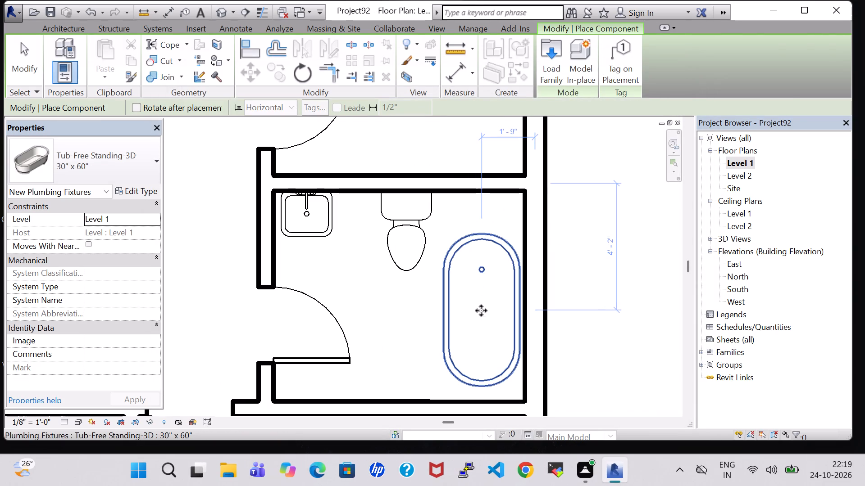
pyautogui.press('Escape')
pyautogui.click(623, 272)
# Examine the bathroom's tub, toilet and sink from above in the 3D view.
pyautogui.scroll(-4, 607, 269)
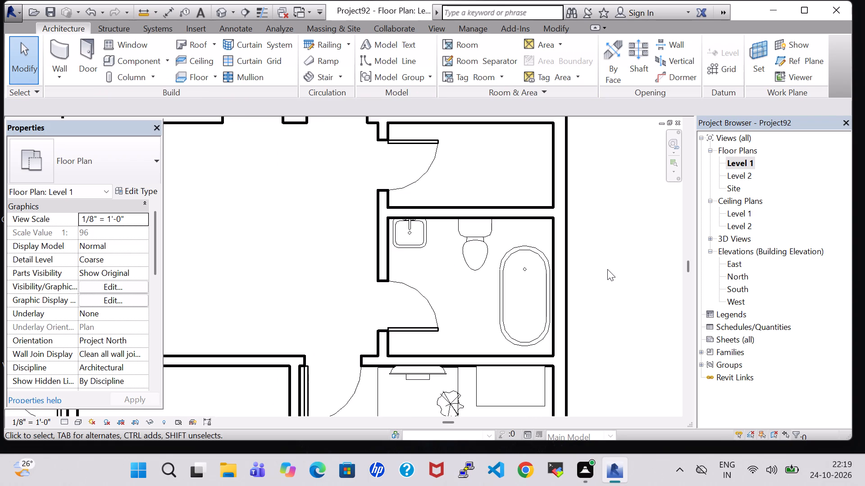
pyautogui.moveTo(607, 269); pyautogui.dragTo(557, 243, button='middle')
pyautogui.click(219, 5)
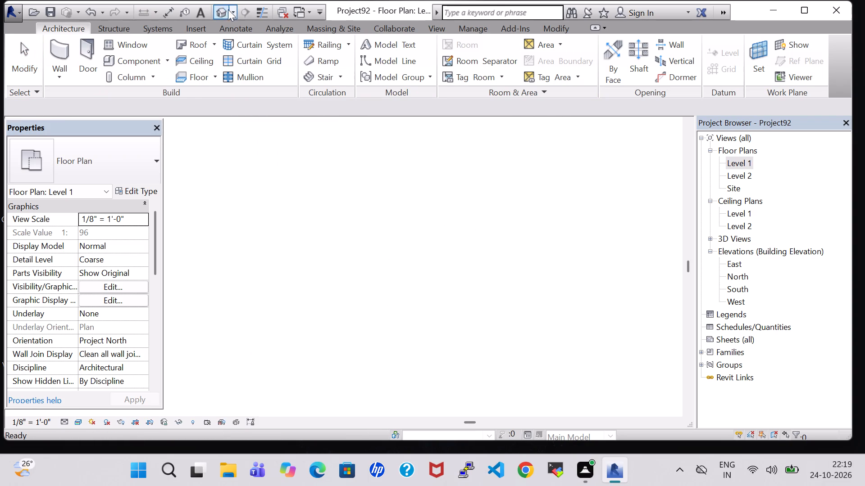
pyautogui.scroll(4, 549, 268)
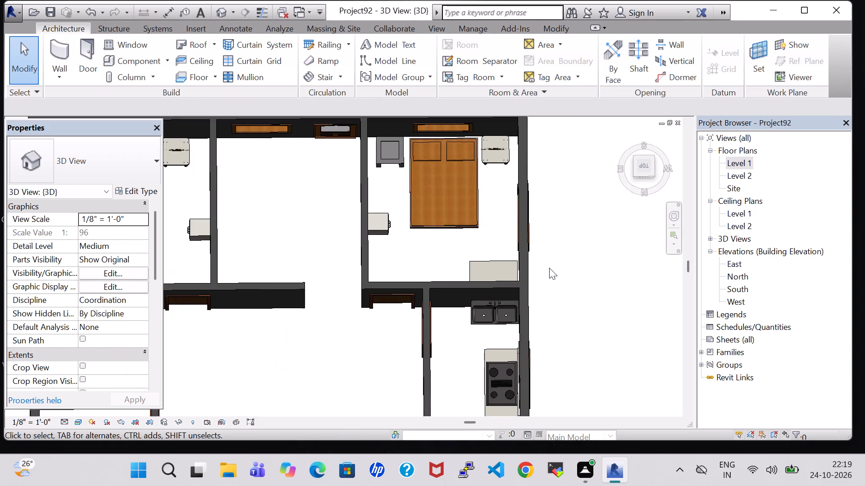
pyautogui.scroll(-3, 549, 268)
pyautogui.scroll(5, 289, 317)
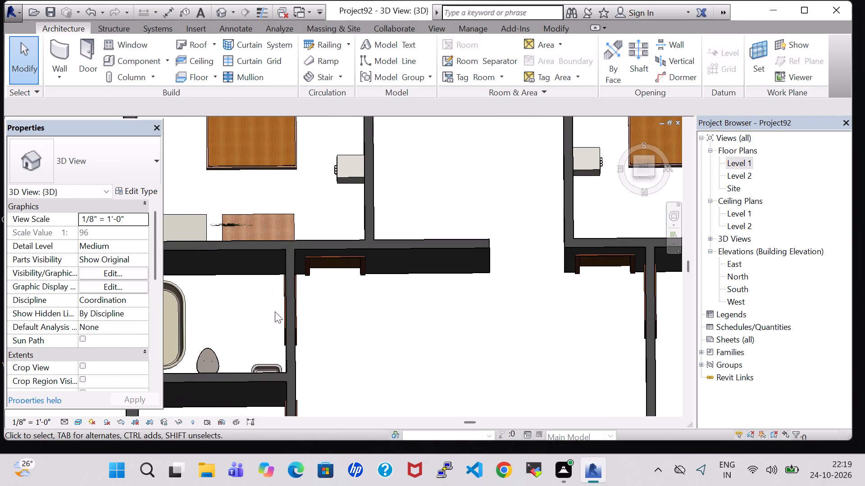
pyautogui.scroll(1, 274, 311)
pyautogui.moveTo(274, 311); pyautogui.dragTo(393, 303, button='middle')
pyautogui.scroll(2, 333, 297)
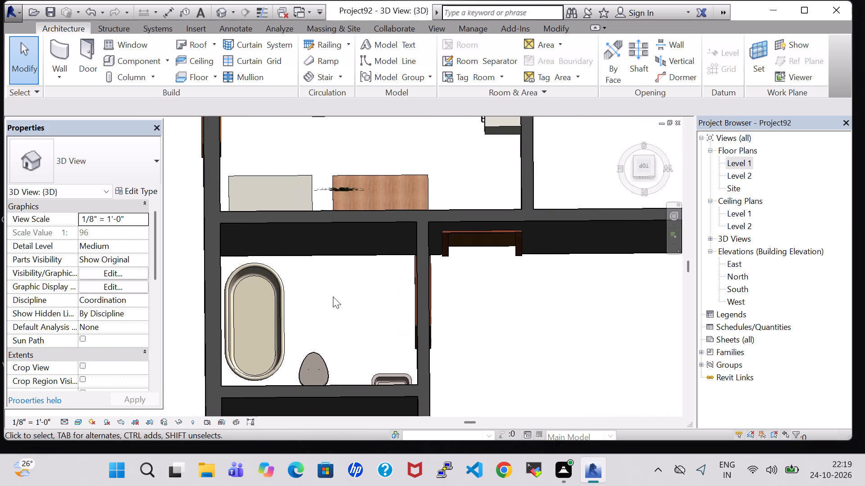
pyautogui.scroll(2, 326, 298)
pyautogui.moveTo(326, 298); pyautogui.dragTo(360, 284, button='middle')
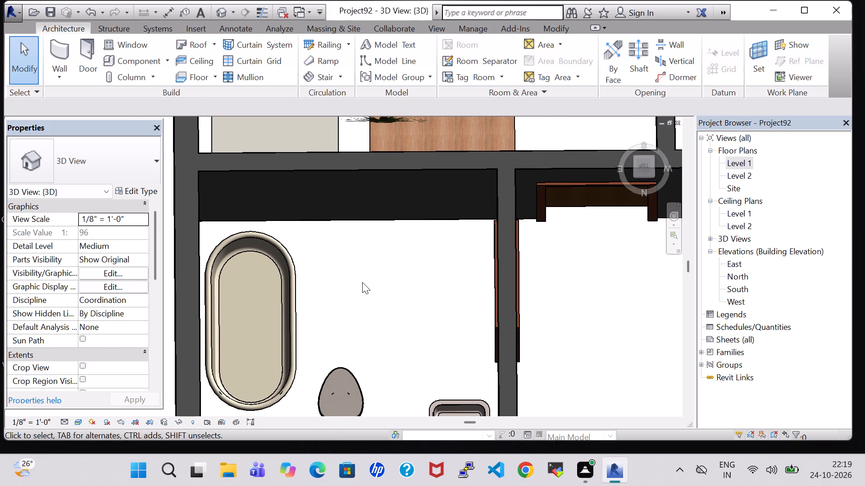
# From the Level 1 plan, load the Floor Drain - Rectangular family from the US Imperial library's plumbing fixtures, under Drains.
pyautogui.doubleClick(735, 165)
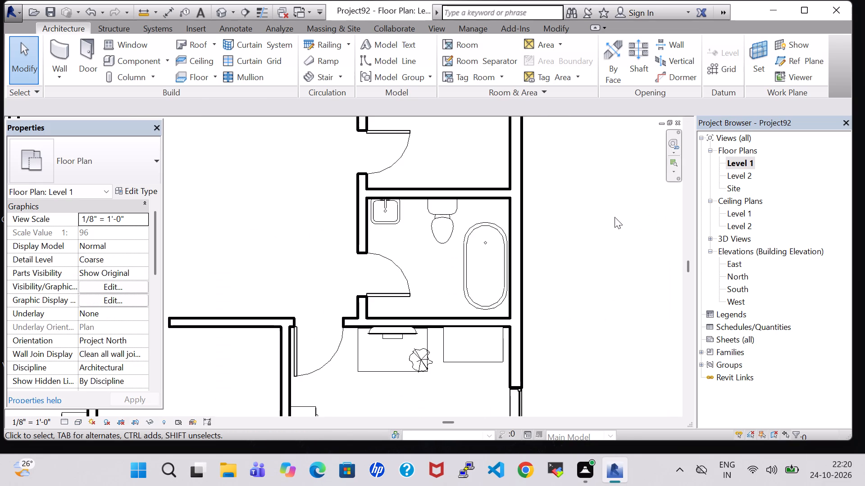
pyautogui.scroll(-2, 597, 228)
pyautogui.click(137, 65)
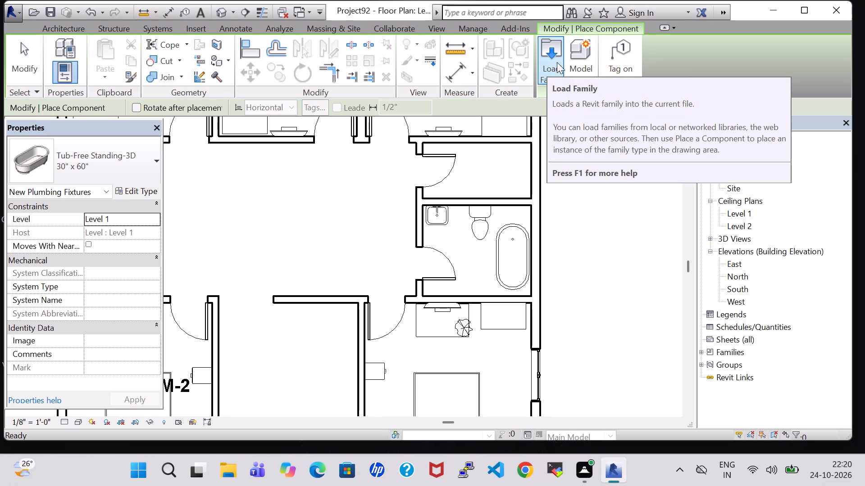
pyautogui.click(550, 57)
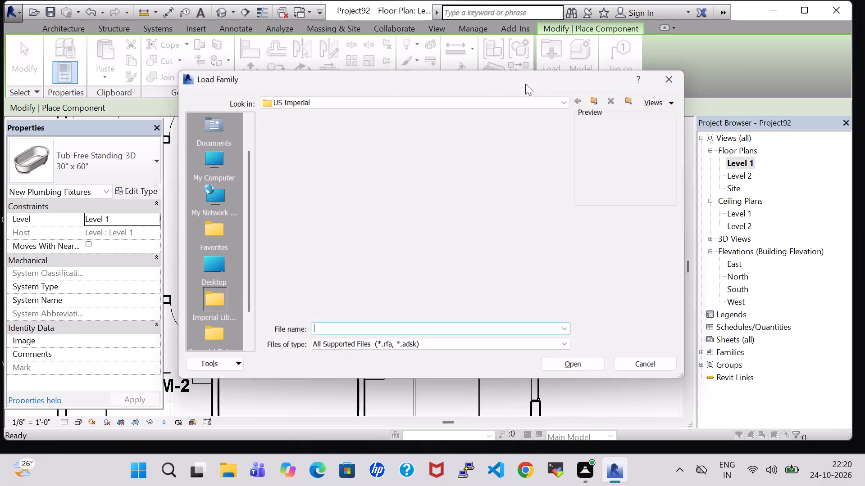
pyautogui.click(505, 248)
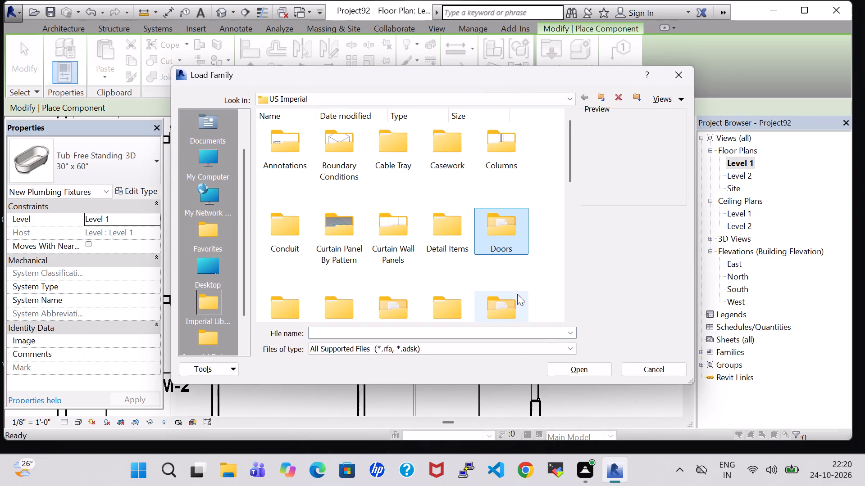
pyautogui.click(500, 306)
pyautogui.press('p')
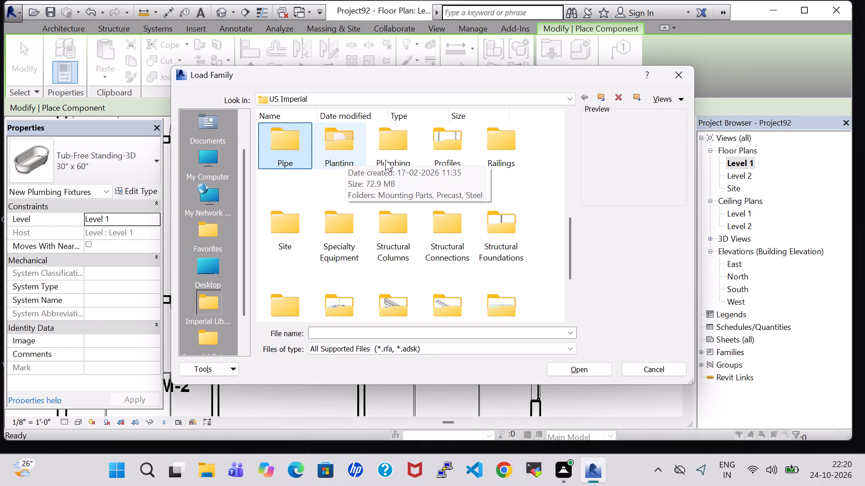
pyautogui.doubleClick(390, 160)
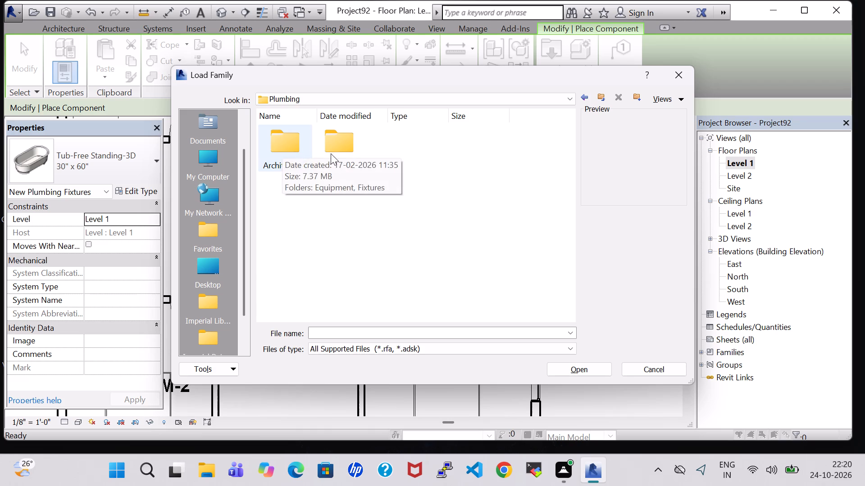
pyautogui.doubleClick(335, 155)
pyautogui.doubleClick(356, 158)
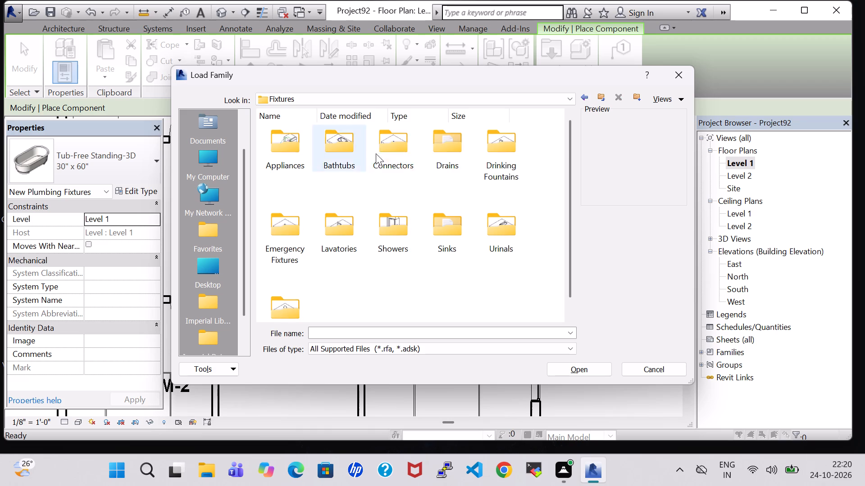
pyautogui.doubleClick(446, 157)
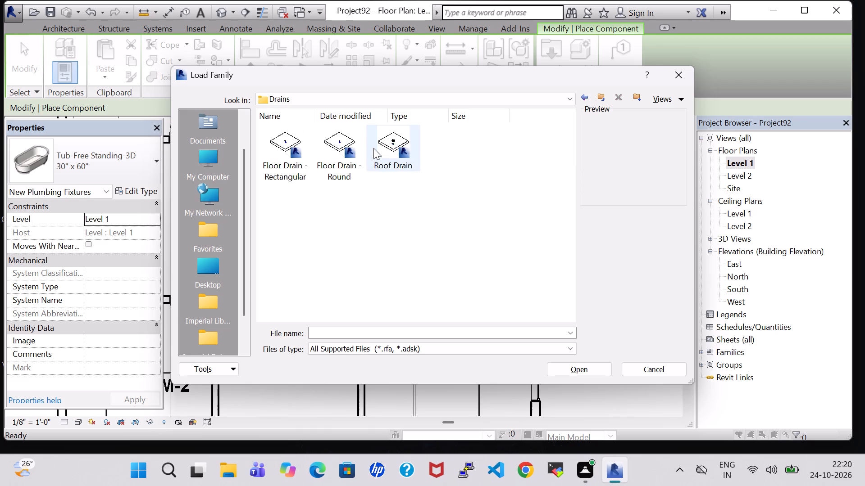
pyautogui.click(296, 147)
pyautogui.click(596, 369)
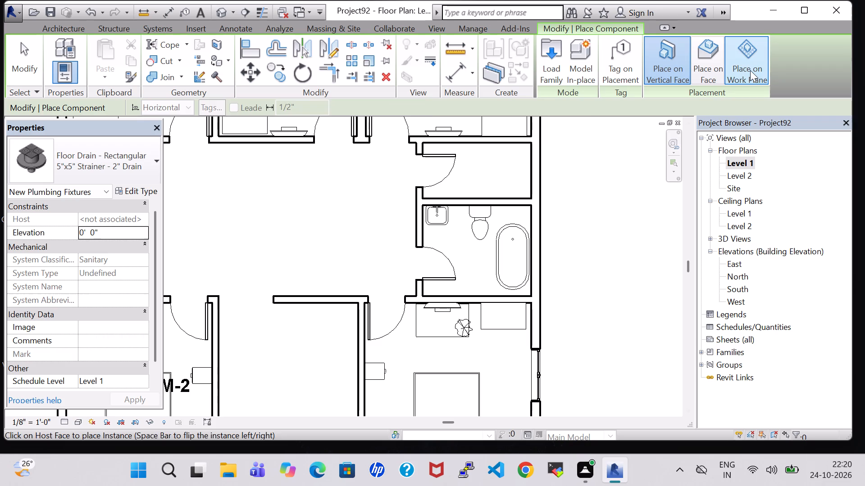
# Place a 5"x5" Strainer - 2" Drain on the Level 1 work plane, southwest of the tub, about 3'-7" from the east wall.
pyautogui.click(750, 70)
pyautogui.scroll(8, 505, 264)
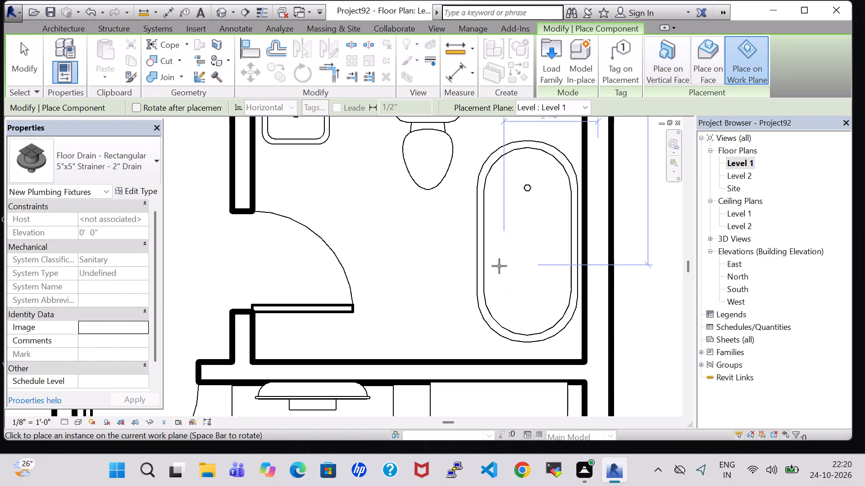
pyautogui.click(453, 325)
pyautogui.press('Escape')
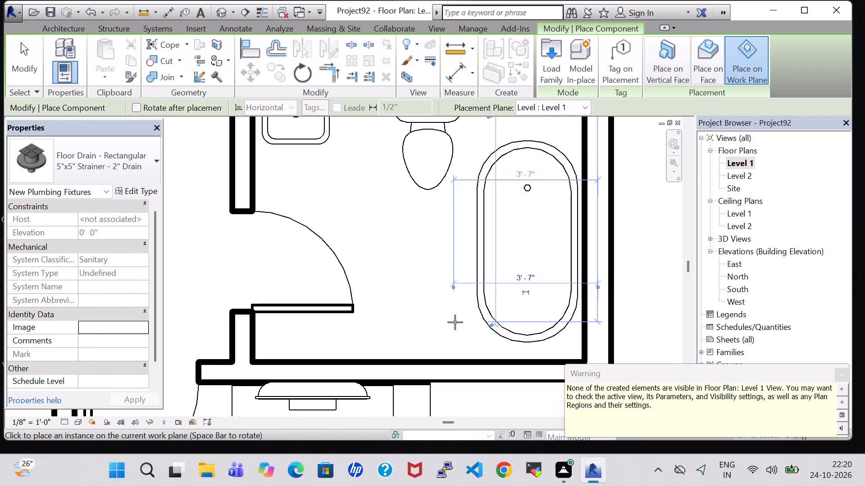
pyautogui.press('Escape')
pyautogui.click(841, 374)
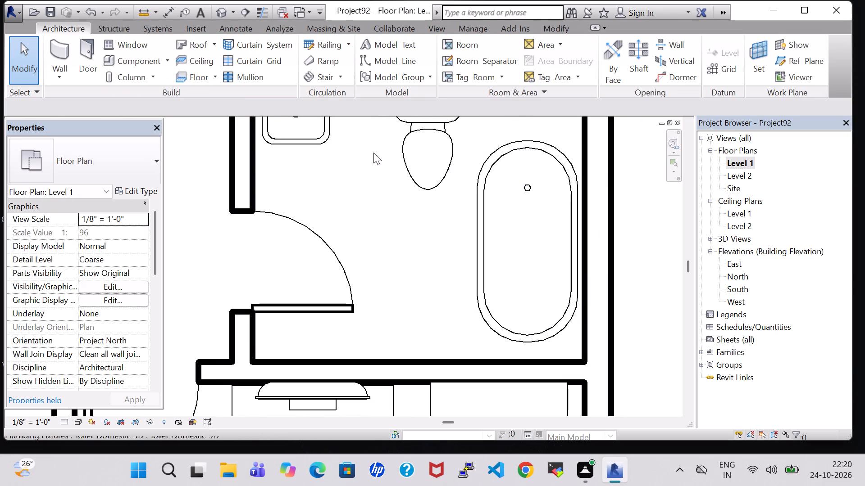
# In the 3D view, nudge the floor drain west to about 3'-11 1/2" from the east wall and slightly closer to the south wall.
pyautogui.click(223, 10)
pyautogui.scroll(-1, 430, 180)
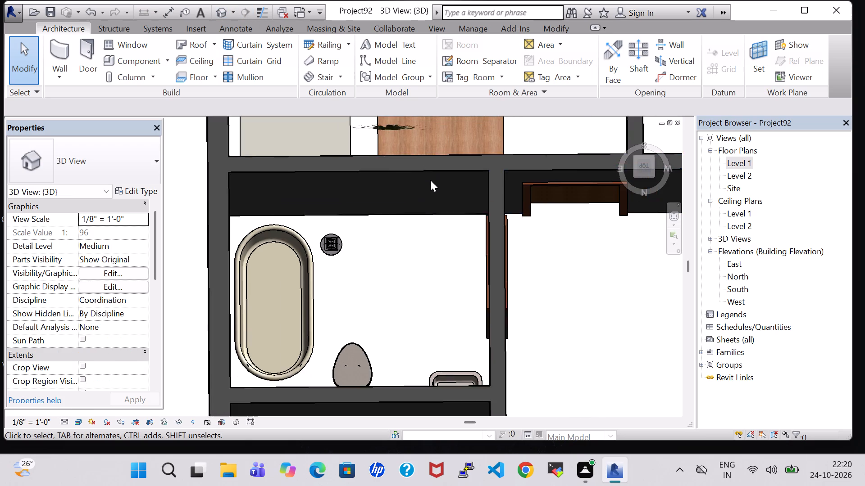
pyautogui.scroll(-2, 430, 180)
pyautogui.scroll(7, 396, 226)
pyautogui.moveTo(395, 220); pyautogui.dragTo(463, 217, button='middle')
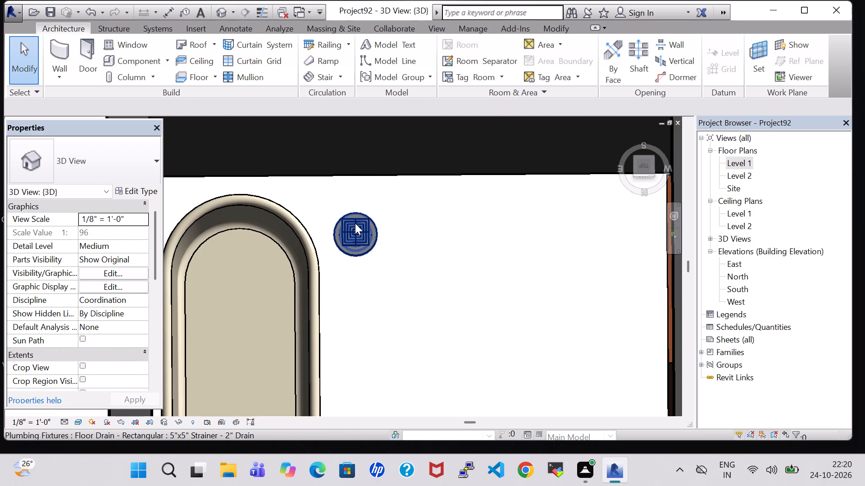
pyautogui.click(355, 223)
pyautogui.press('Right')
pyautogui.press('Right')
pyautogui.press('Right')
pyautogui.press('Right')
pyautogui.press('Right')
pyautogui.press('Right')
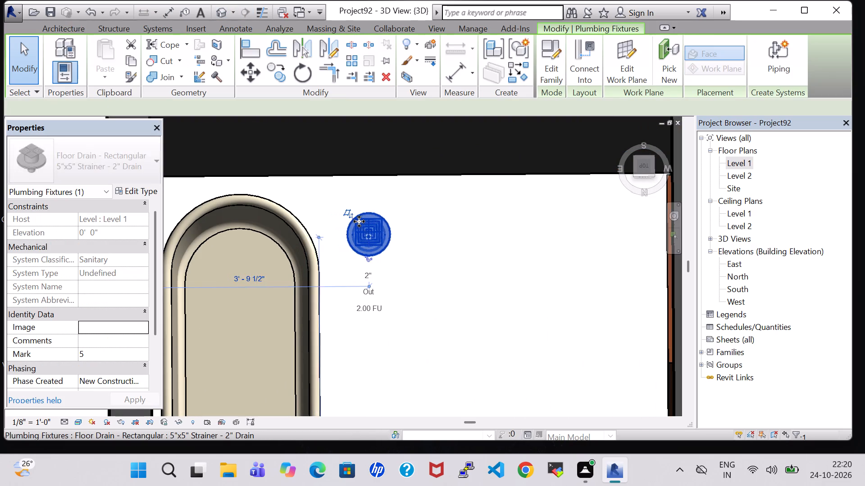
pyautogui.press('Up')
pyautogui.press('Up')
pyautogui.press('Right')
pyautogui.press('Right')
pyautogui.press('Right')
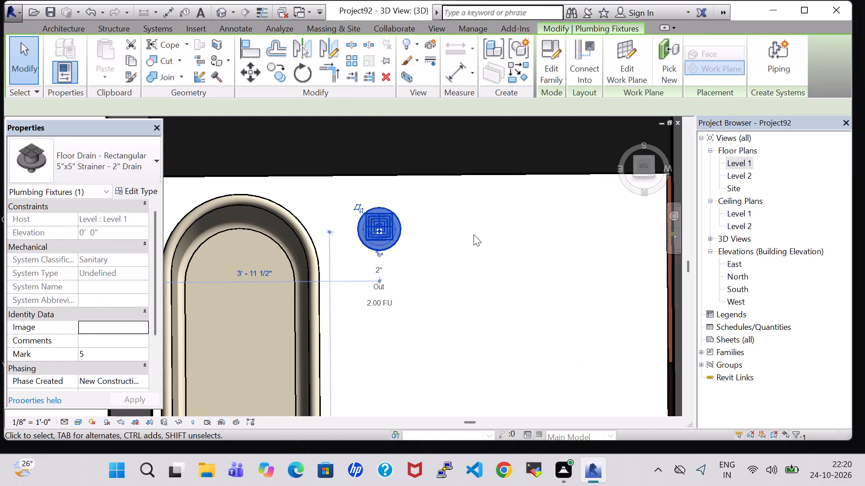
pyautogui.click(473, 234)
# On the Level 1 plan, place a tagged room in the bathroom with a 10' limit offset.
pyautogui.doubleClick(734, 162)
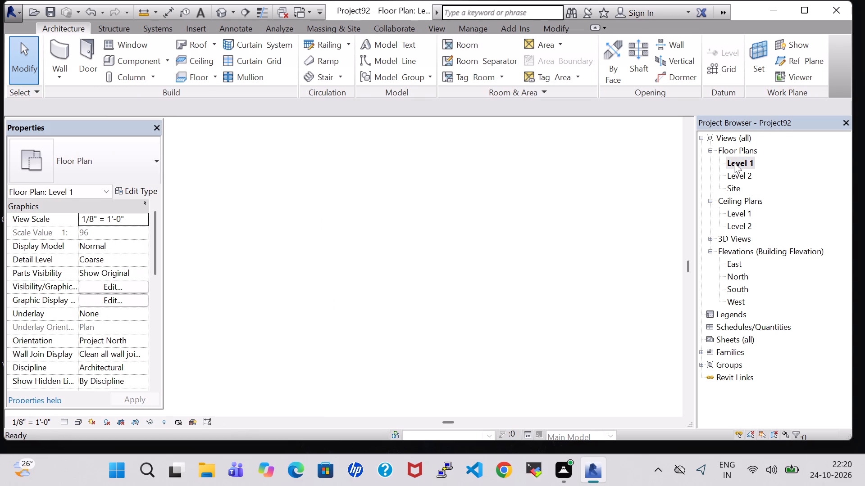
pyautogui.scroll(-4, 587, 202)
pyautogui.moveTo(585, 200); pyautogui.dragTo(572, 236, button='middle')
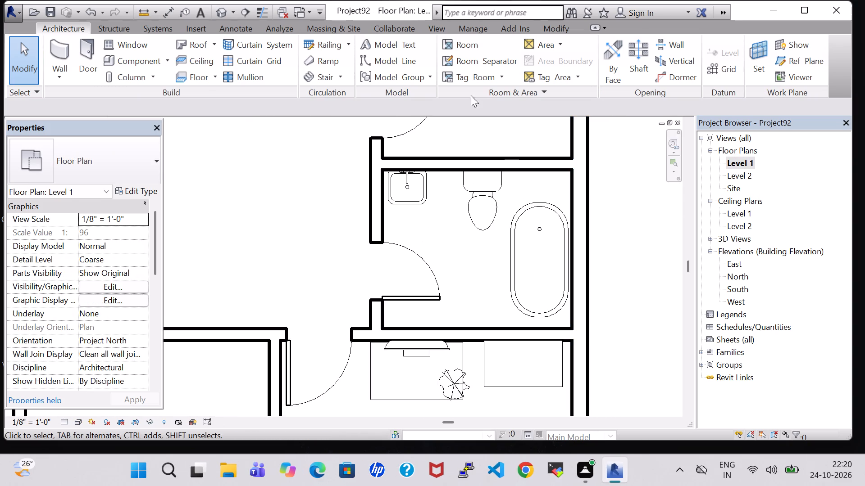
pyautogui.click(464, 47)
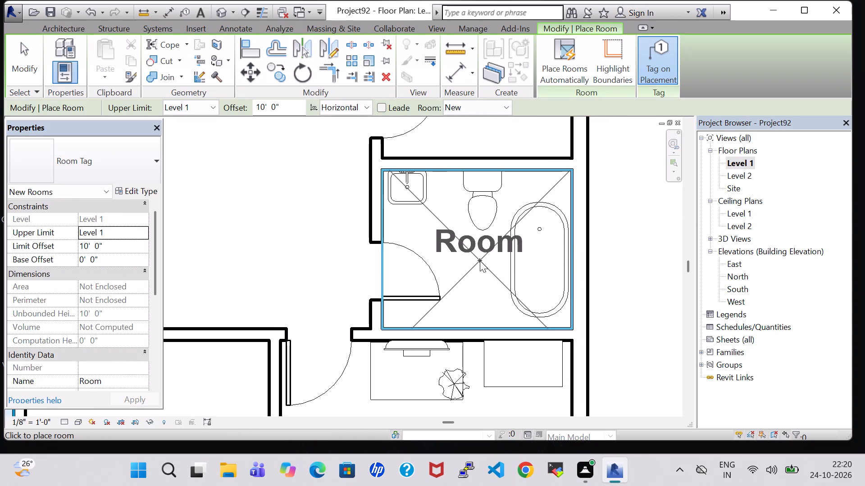
pyautogui.click(480, 261)
pyautogui.press('Escape')
pyautogui.press('Escape')
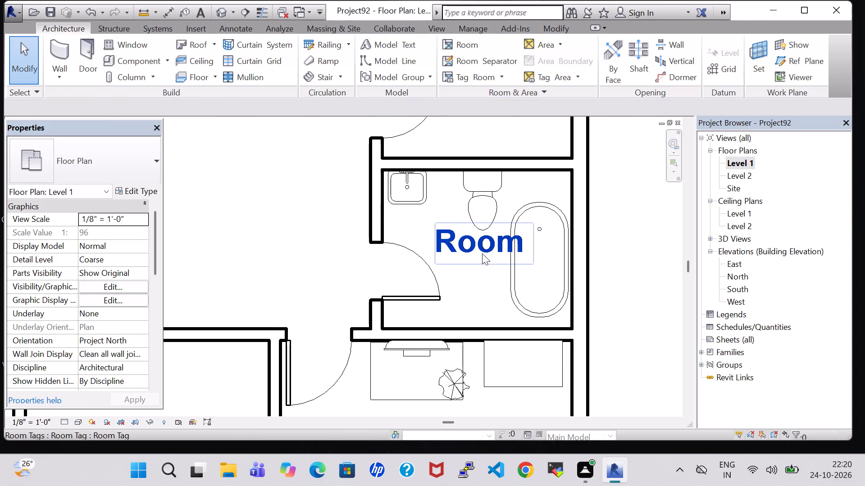
# Rename the bathroom's room tag to TOILET-BATH.
pyautogui.doubleClick(482, 251)
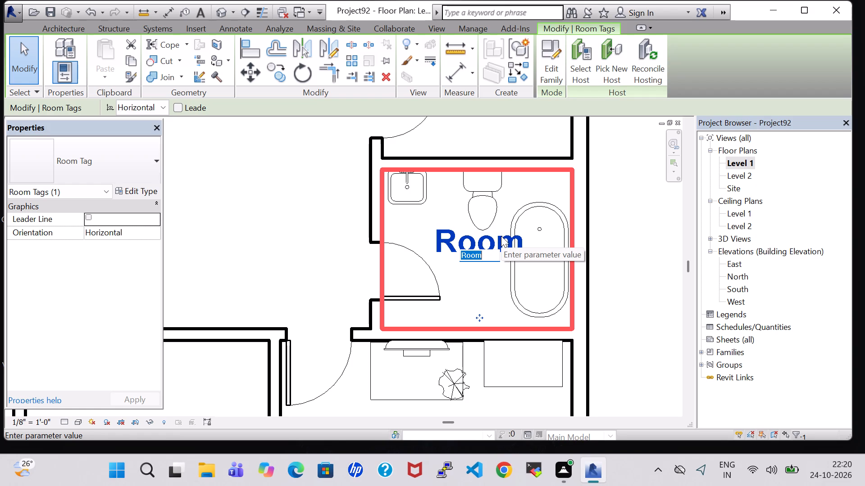
pyautogui.press('BackSpace')
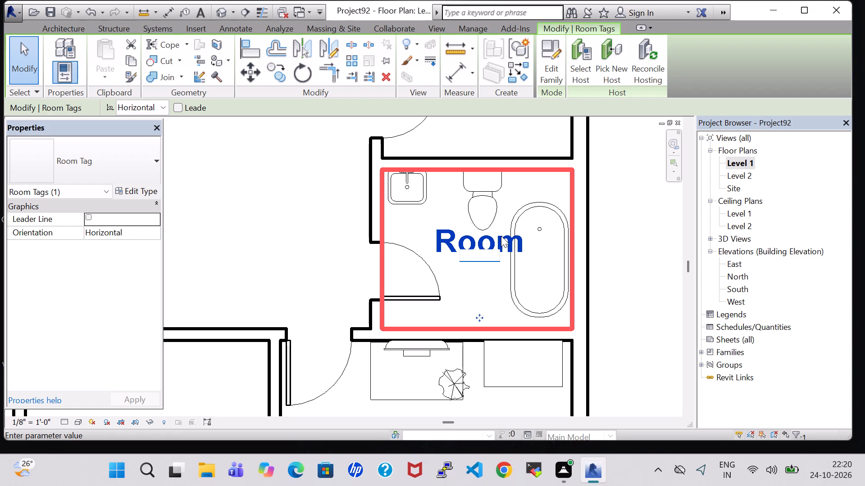
pyautogui.write('TOILET')
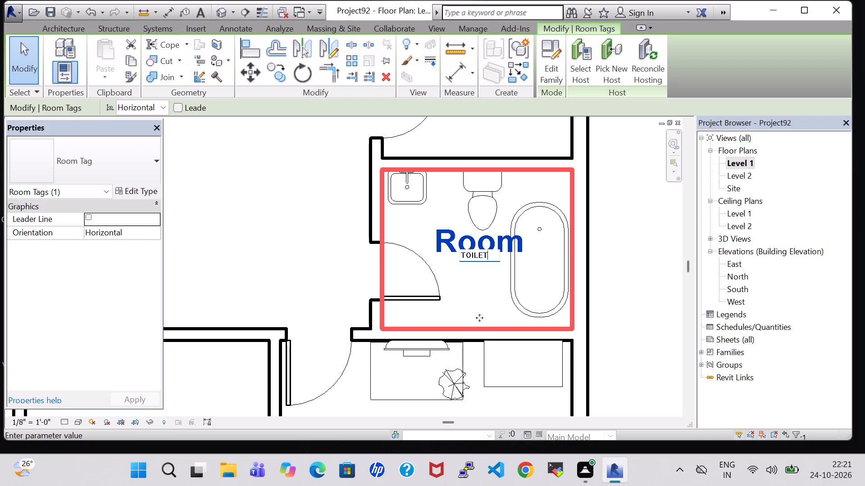
pyautogui.press('-')
pyautogui.write('BATH')
pyautogui.press('Return')
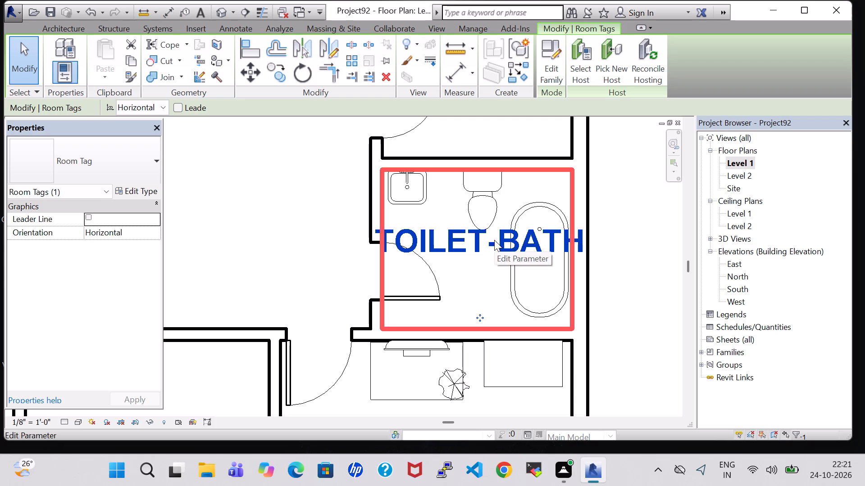
# Nudge the TOILET-BATH tag south, clear of the toilet, and slightly west so it stays off the east wall.
pyautogui.press('Down')
pyautogui.press('Down')
pyautogui.press('Down')
pyautogui.press('Down')
pyautogui.press('Down')
pyautogui.press('Down')
pyautogui.press('Down')
pyautogui.press('Down')
pyautogui.press('Down')
pyautogui.press('Down')
pyautogui.press('Down')
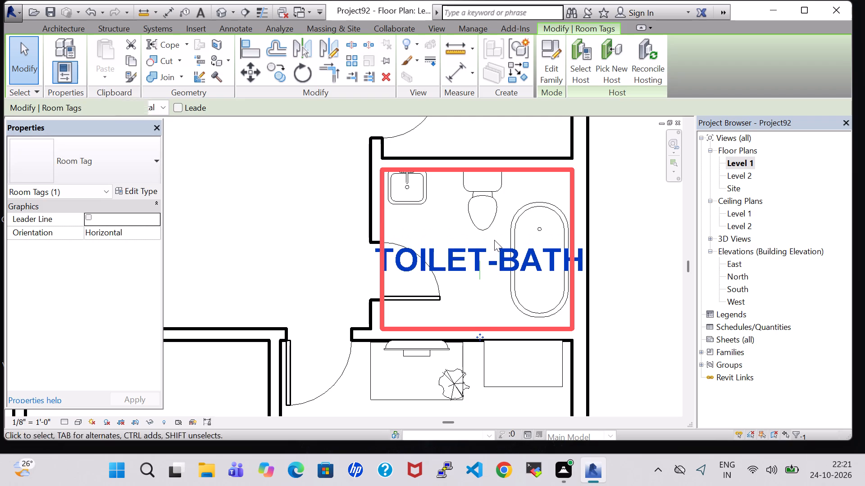
pyautogui.press('Down')
pyautogui.press('Down')
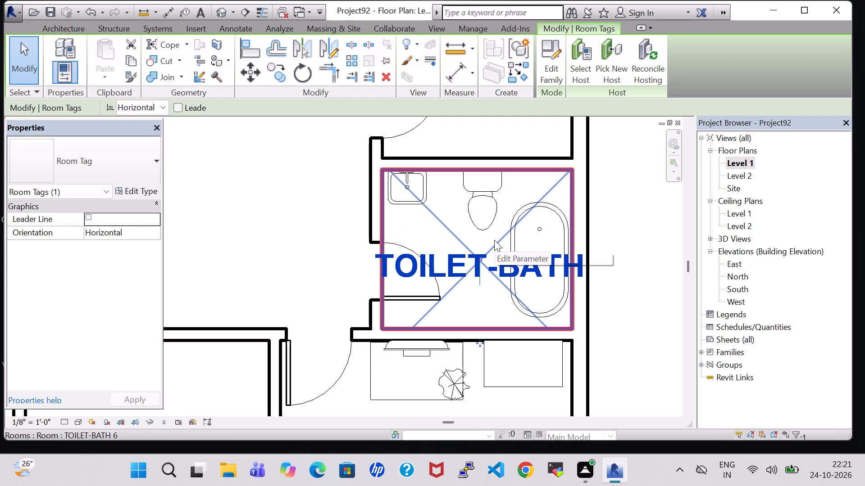
pyautogui.press('Left')
pyautogui.press('Left')
pyautogui.press('Left')
pyautogui.press('Left')
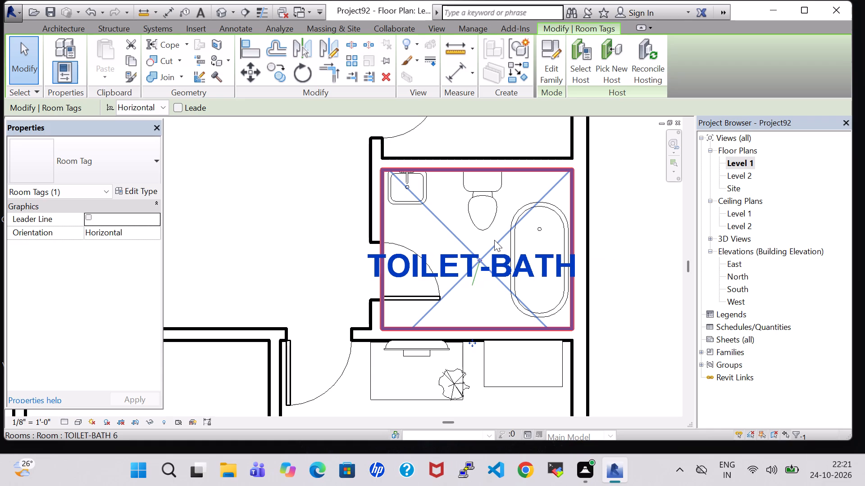
pyautogui.press('Down')
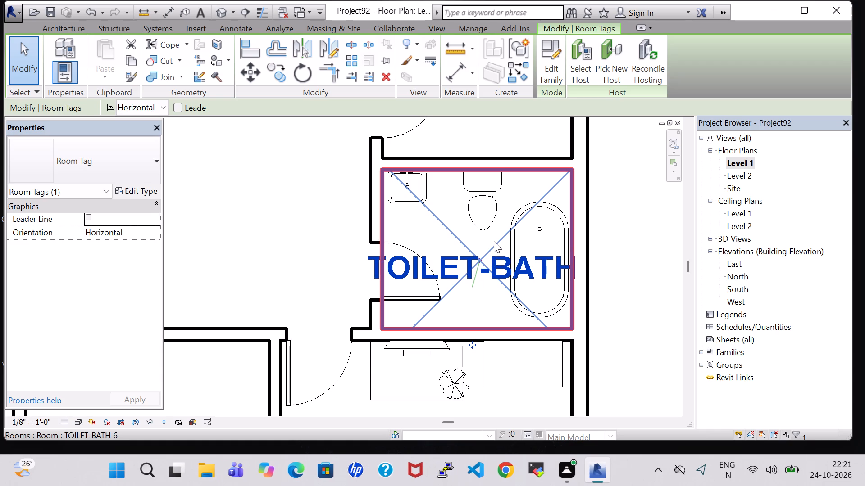
pyautogui.click(635, 256)
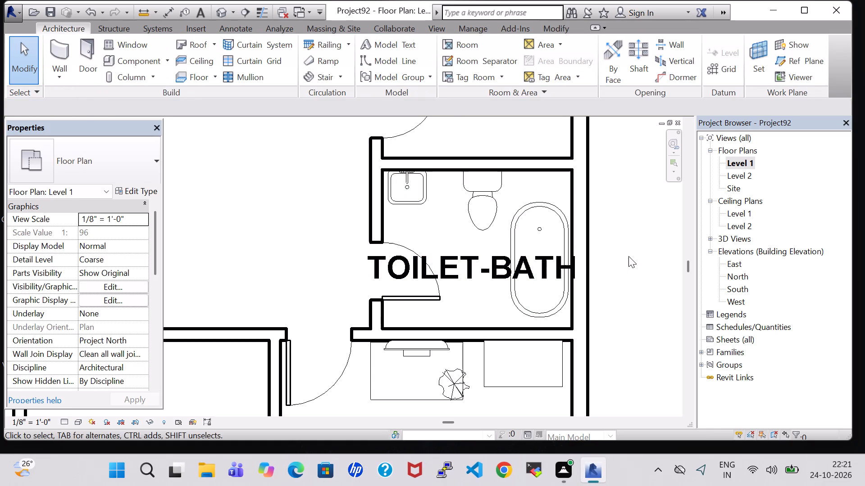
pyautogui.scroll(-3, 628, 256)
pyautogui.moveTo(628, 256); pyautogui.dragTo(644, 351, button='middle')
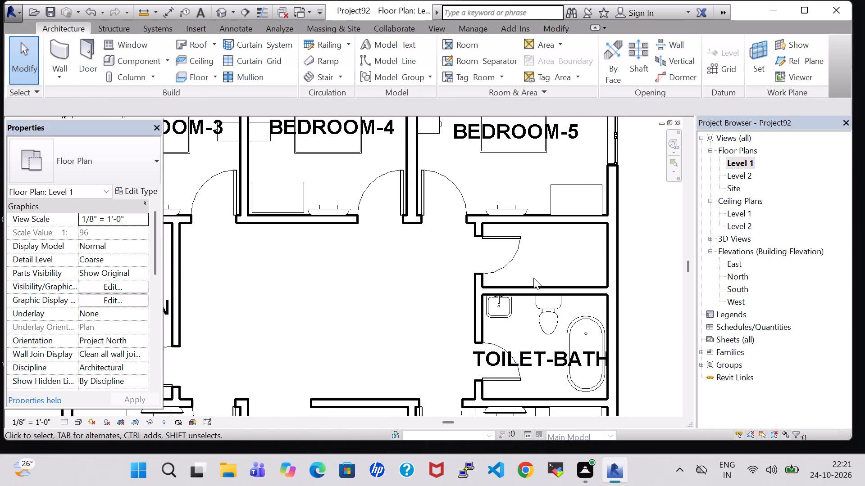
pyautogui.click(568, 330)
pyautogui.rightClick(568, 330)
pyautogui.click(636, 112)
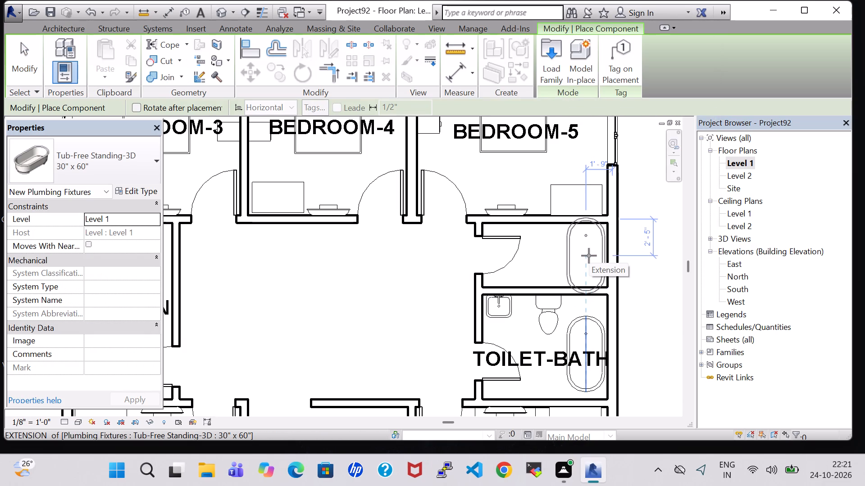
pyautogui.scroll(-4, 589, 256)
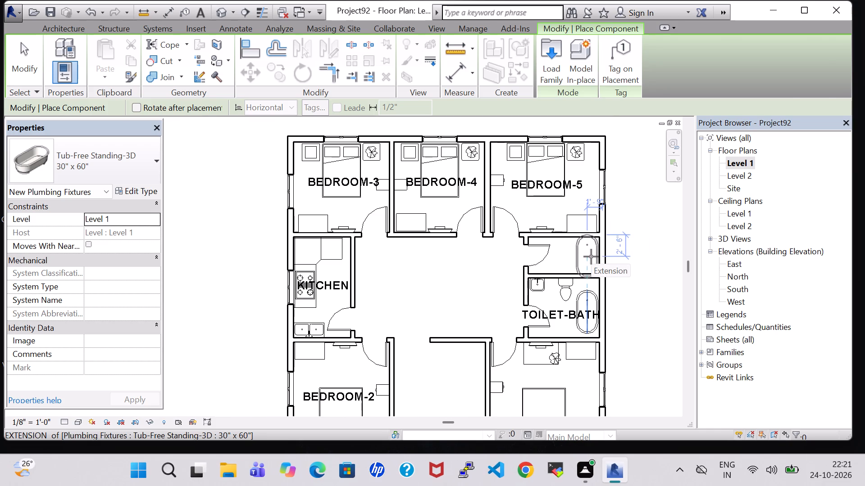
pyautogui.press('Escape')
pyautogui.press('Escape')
# Nudge the wall along the north side of TOILET-BATH south, to 5'-5" from the next wall to its north.
pyautogui.click(587, 275)
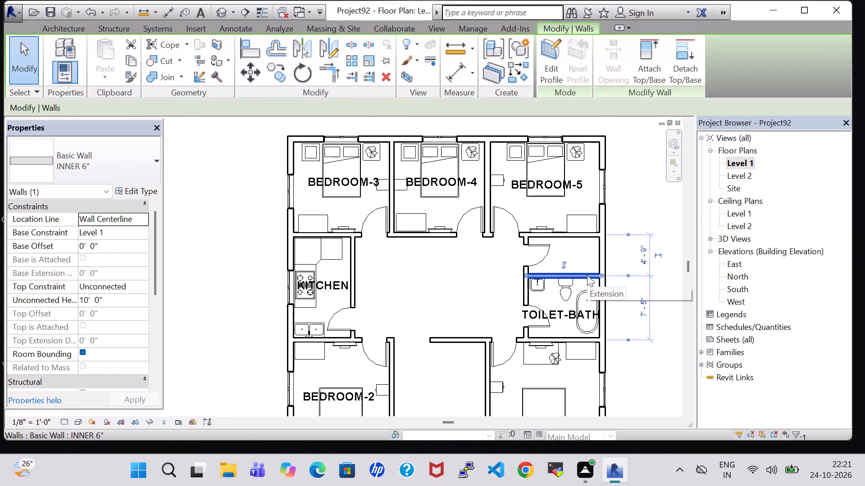
pyautogui.press('Down')
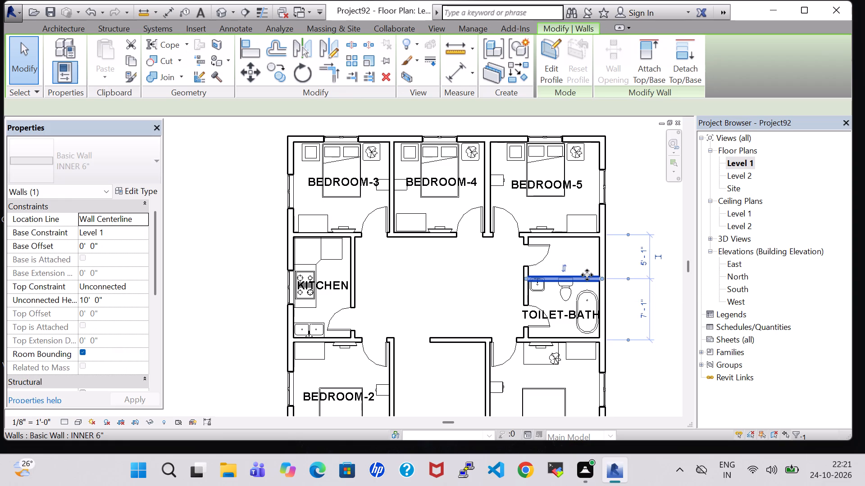
pyautogui.press('Down')
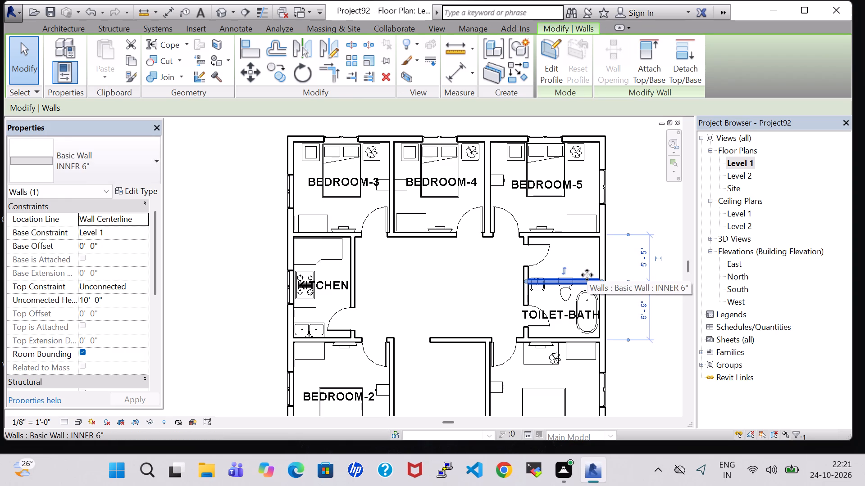
pyautogui.click(641, 398)
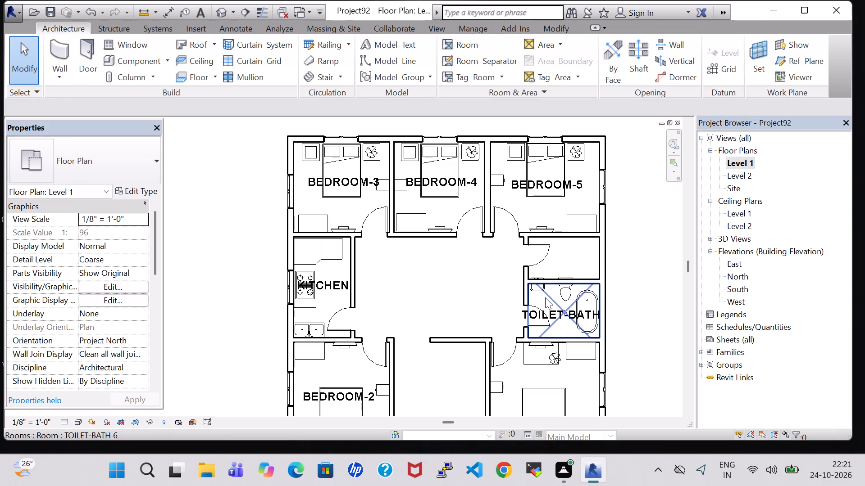
# Nudge the TOILET-BATH toilet south so it is clear of the moved partition wall.
pyautogui.click(564, 293)
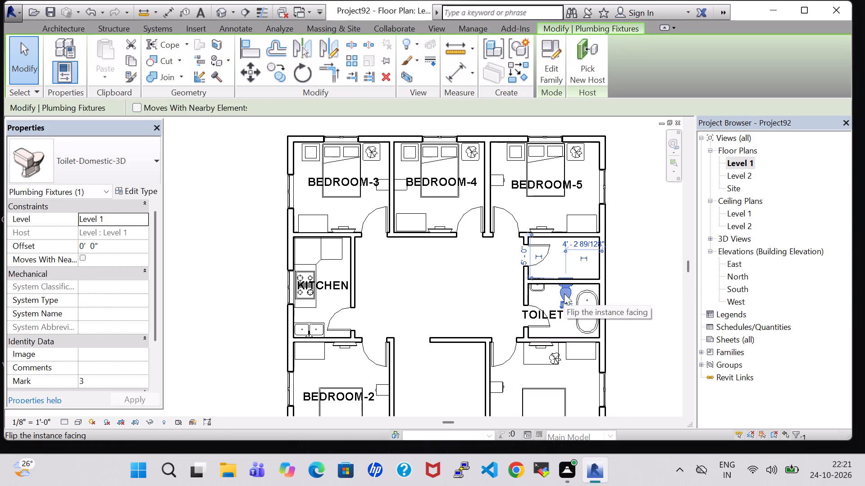
pyautogui.press('Down')
pyautogui.press('Down')
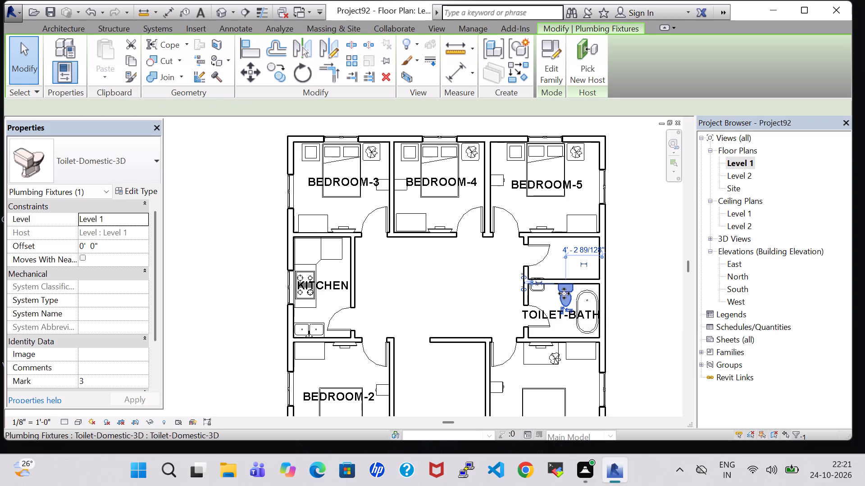
pyautogui.click(666, 294)
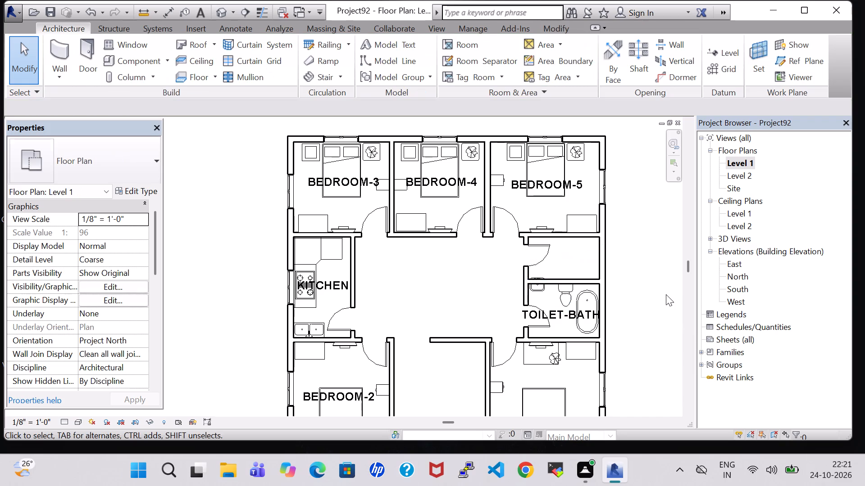
# Nudge the TOILET-BATH vanity sink south off the partition wall and slightly east, to about 6'-4" from the east wall.
pyautogui.click(538, 291)
pyautogui.press('Down')
pyautogui.press('Down')
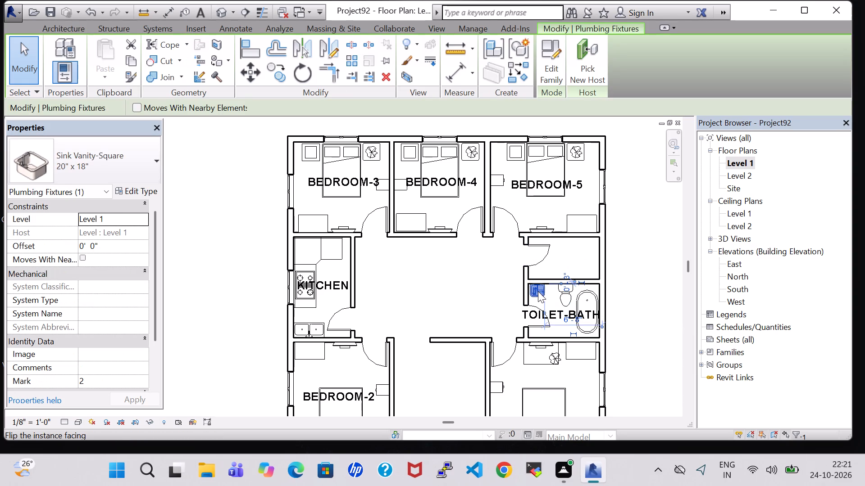
pyautogui.press('Right')
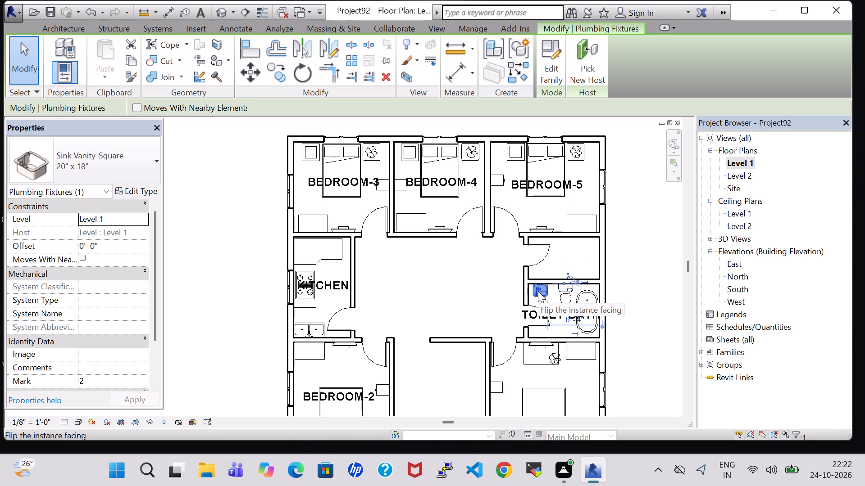
pyautogui.click(623, 250)
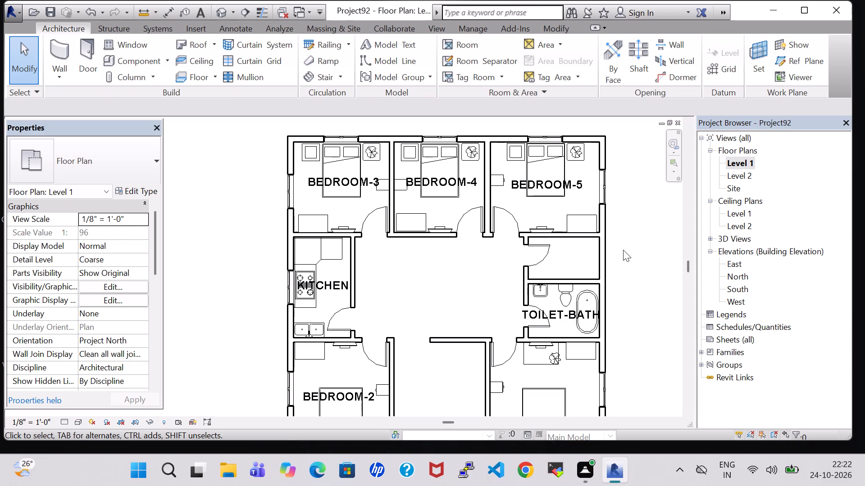
# Place another 30" x 60" free-standing tub in the room north of TOILET-BATH, about 1'-9" from the east wall and 2'-10" from the north wall.
pyautogui.scroll(5, 623, 250)
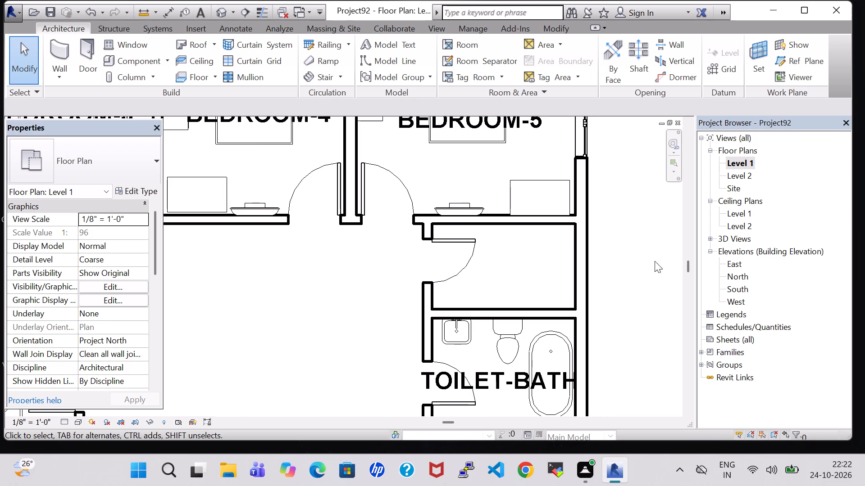
pyautogui.moveTo(644, 297); pyautogui.dragTo(650, 246, button='middle')
pyautogui.click(562, 281)
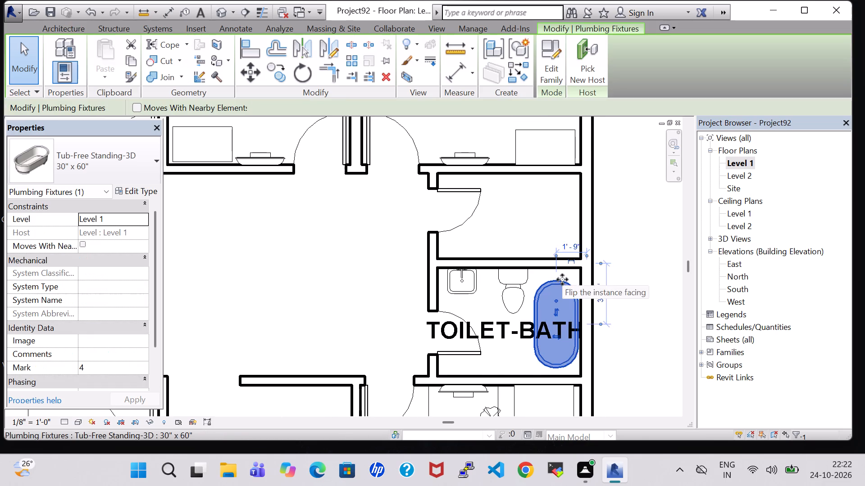
pyautogui.rightClick(562, 279)
pyautogui.click(604, 243)
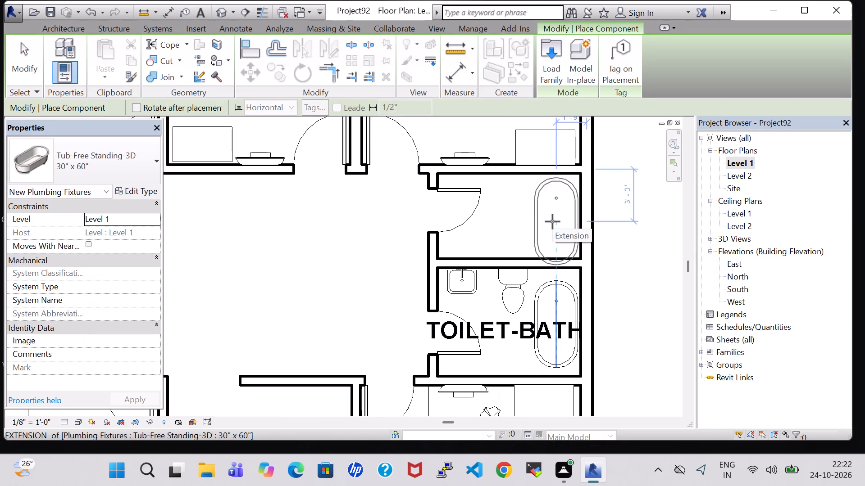
pyautogui.click(552, 218)
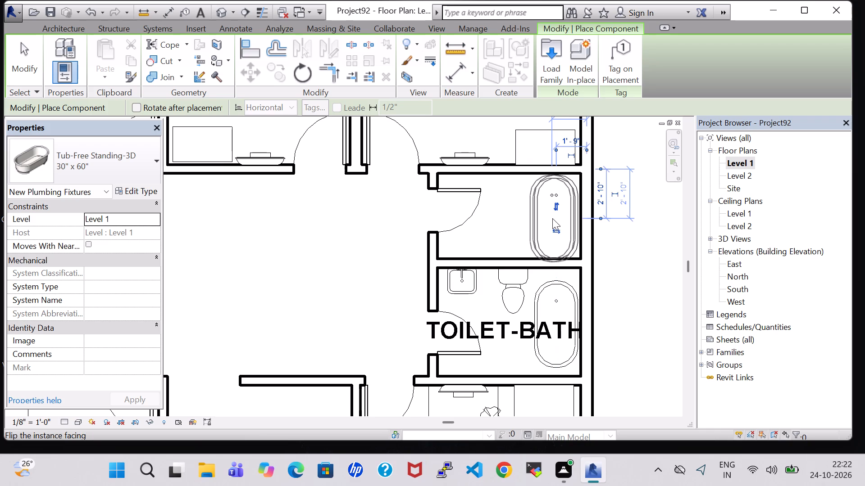
pyautogui.press('Escape')
pyautogui.press('Escape')
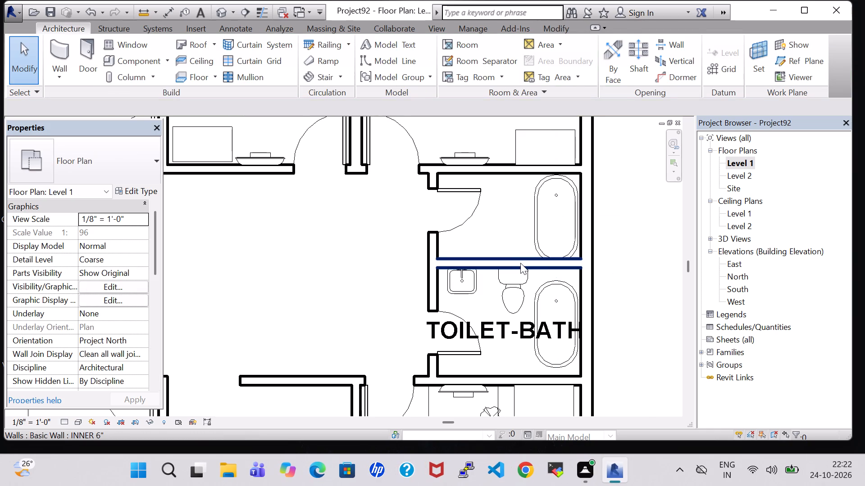
# Nudge the partition wall between the two bathrooms farther south, to 5'-9" from the north room's upper wall.
pyautogui.click(520, 263)
pyautogui.press('Down')
pyautogui.press('Down')
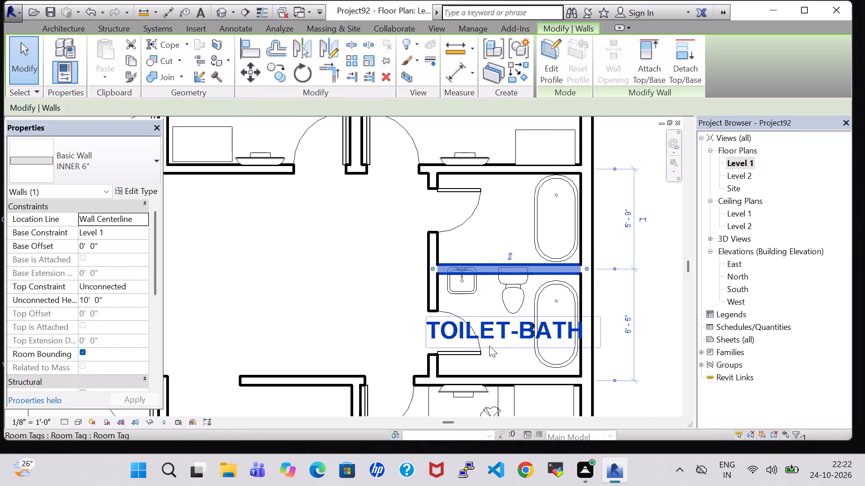
# Nudge the TOILET-BATH door south along its wall, to about 4'-4" from the partition wall.
pyautogui.click(465, 350)
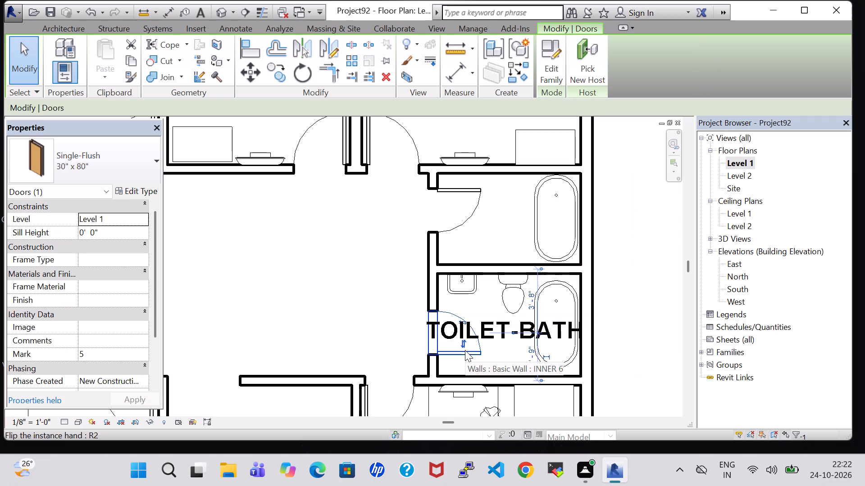
pyautogui.press('Down')
pyautogui.press('Down')
pyautogui.press('Down')
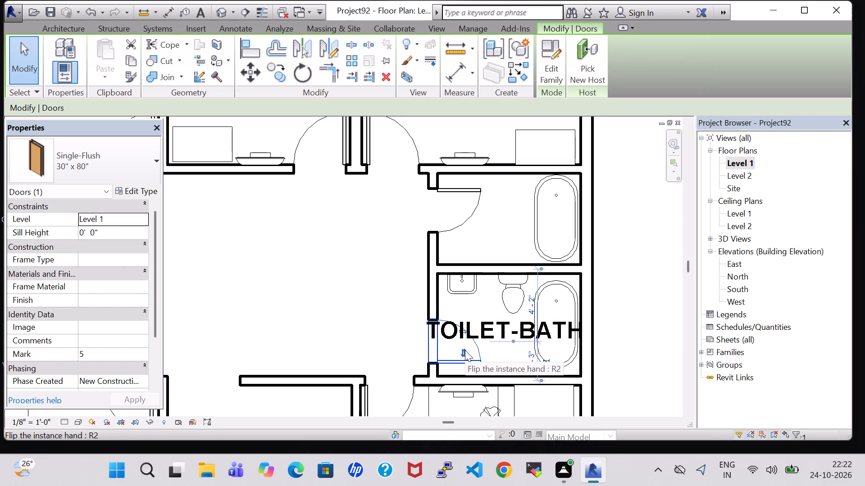
pyautogui.press('Down')
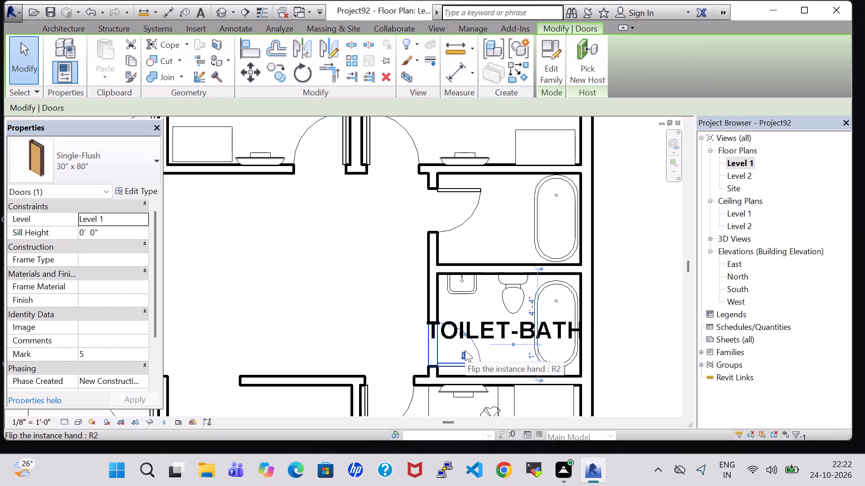
# Nudge the TOILET-BATH vanity sink south until it sits just clear of the shifted partition wall.
pyautogui.click(456, 284)
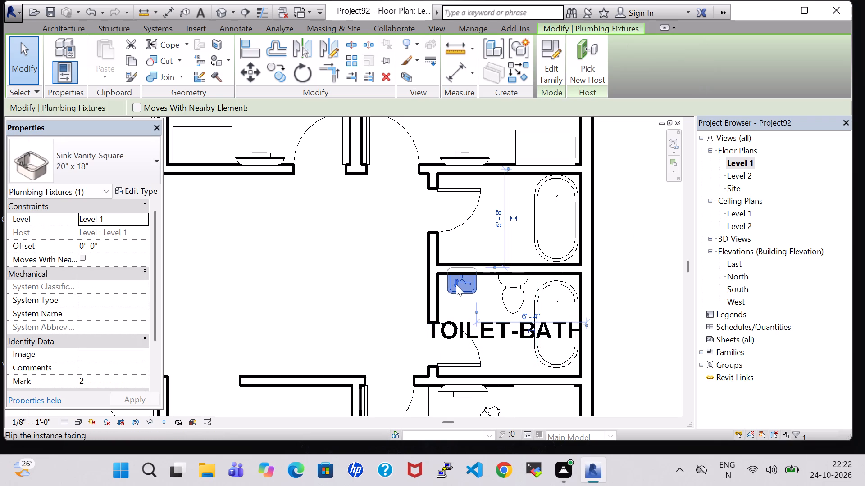
pyautogui.press('Down')
pyautogui.press('Down')
pyautogui.press('Up')
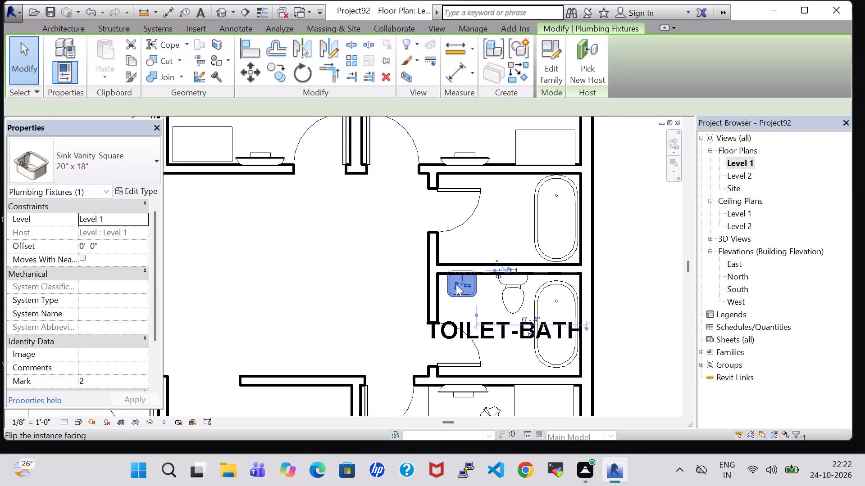
pyautogui.press('Down')
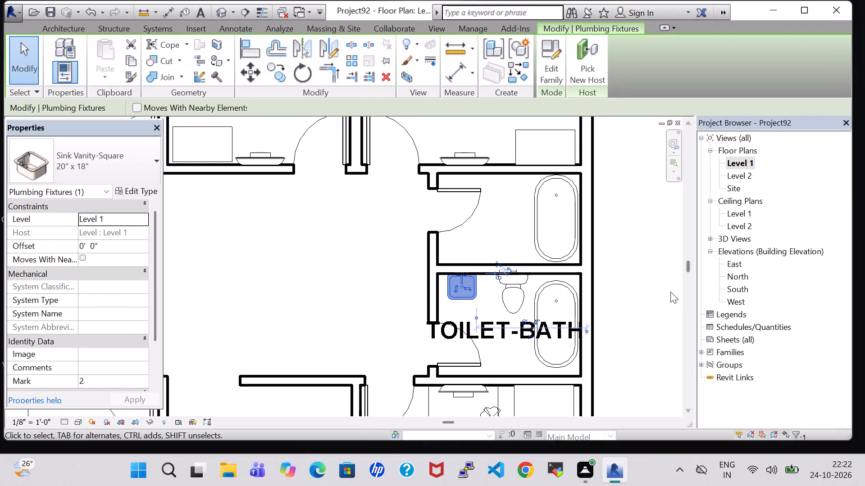
pyautogui.click(624, 289)
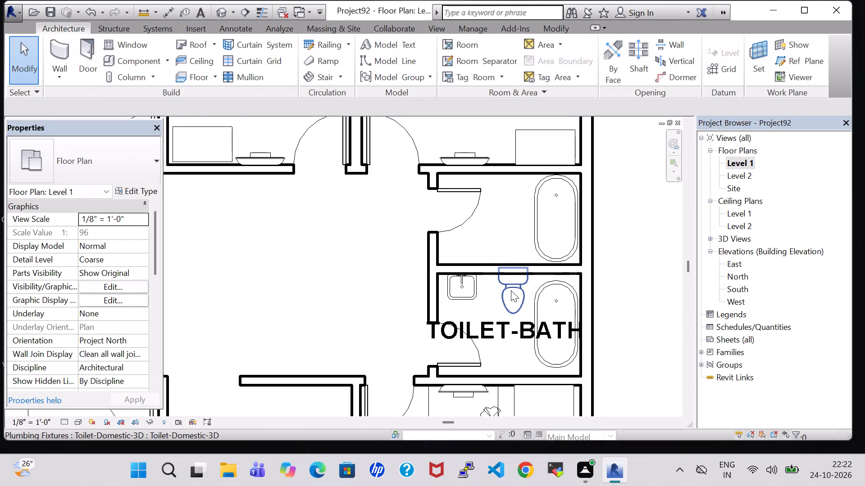
# Nudge the TOILET-BATH toilet south so its tank backs onto the shifted partition wall.
pyautogui.click(511, 290)
pyautogui.press('Down')
pyautogui.press('Down')
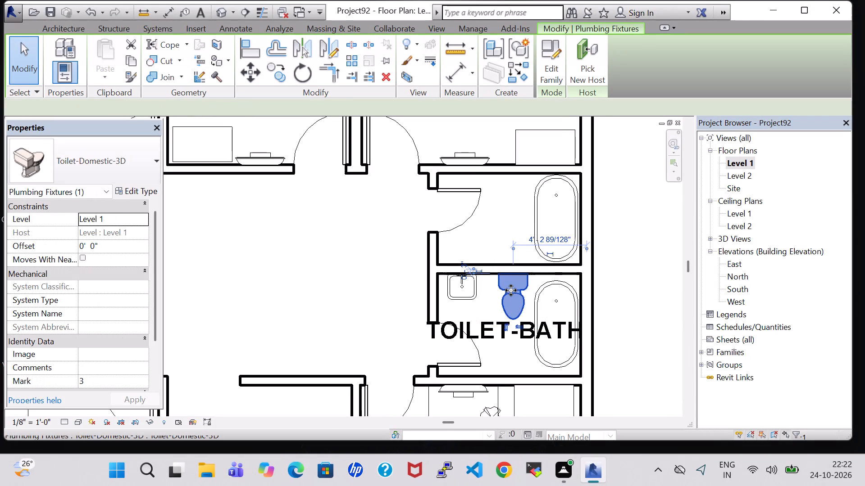
# Nudge the tub in TOILET-BATH south, to about 3'-4" from the partition wall.
pyautogui.click(557, 283)
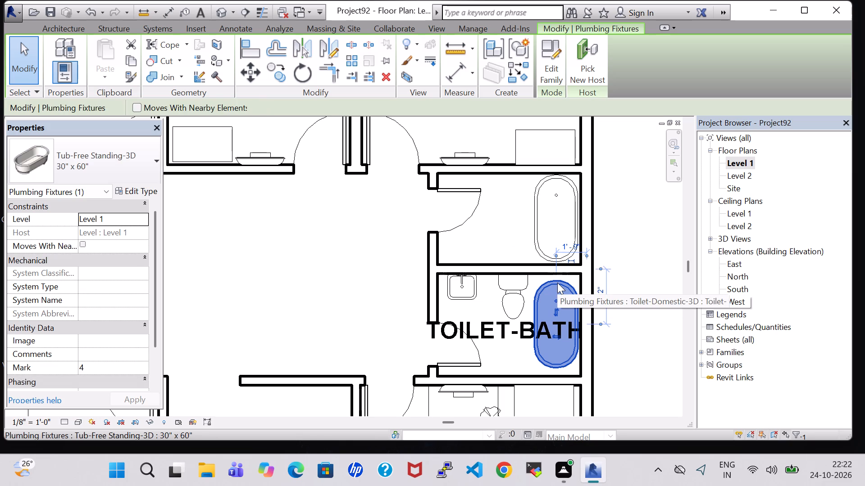
pyautogui.press('Down')
pyautogui.press('Down')
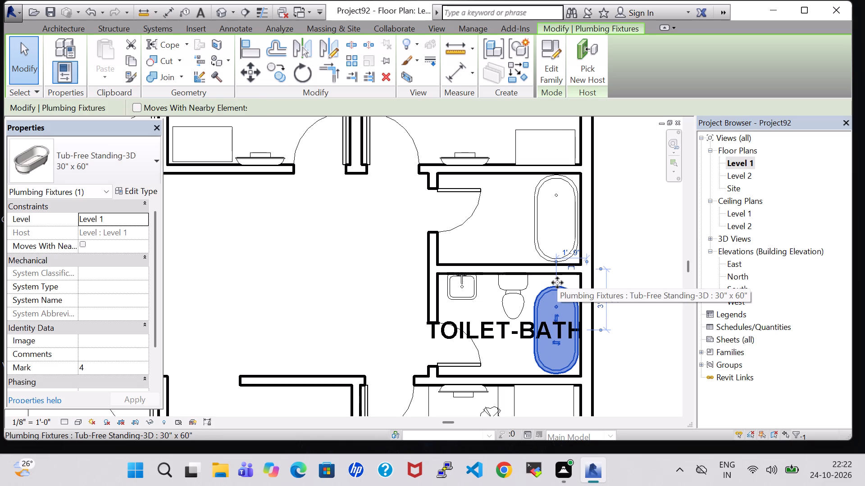
pyautogui.press('Up')
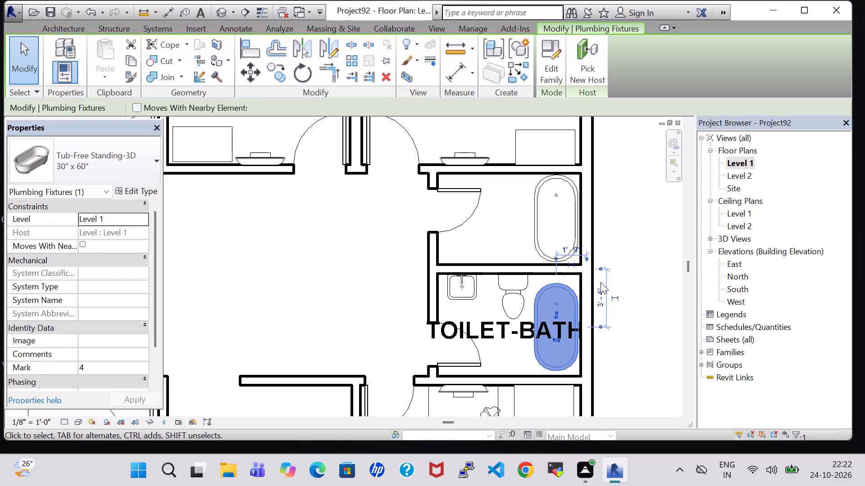
pyautogui.click(634, 256)
# Nudge the tub in the room north of TOILET-BATH south, to 3'-0" from that room's north wall.
pyautogui.click(536, 220)
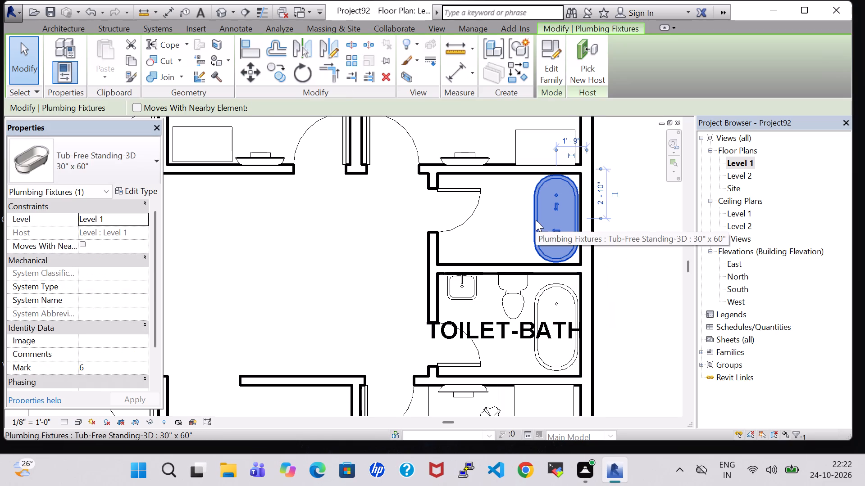
pyautogui.press('Down')
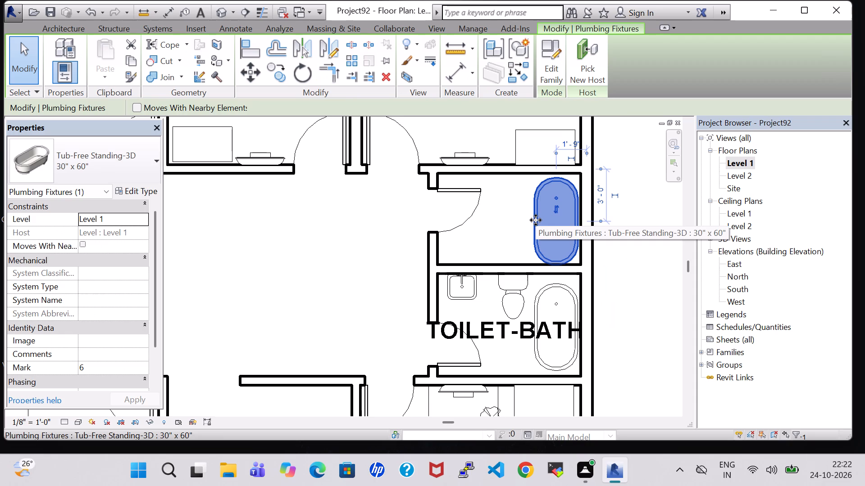
# Duplicate the type of the tub in the room north of TOILET-BATH and set the new type's length to 4' 8".
pyautogui.click(130, 192)
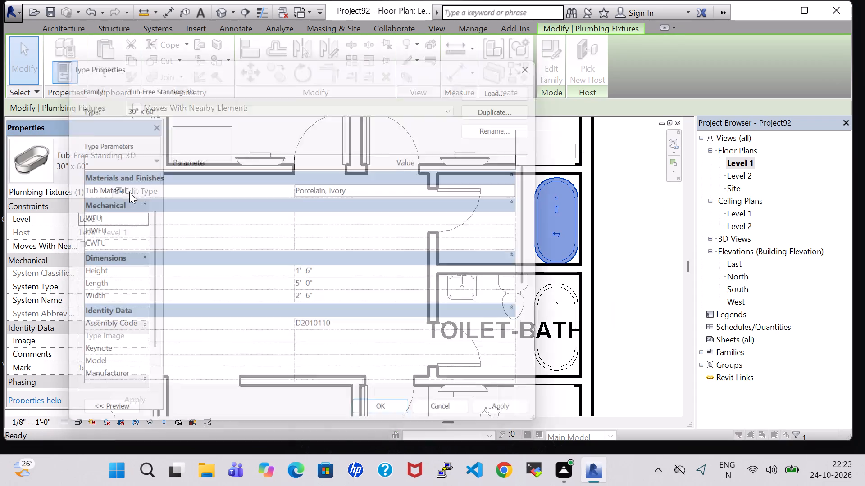
pyautogui.click(510, 99)
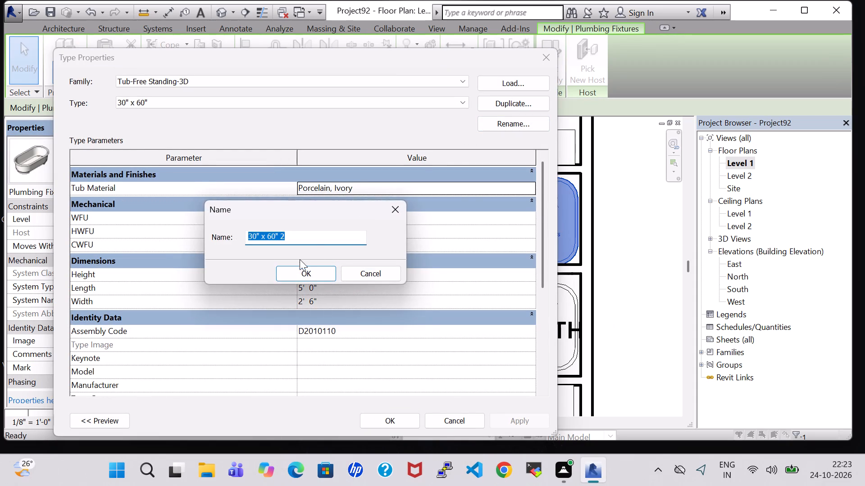
pyautogui.click(296, 274)
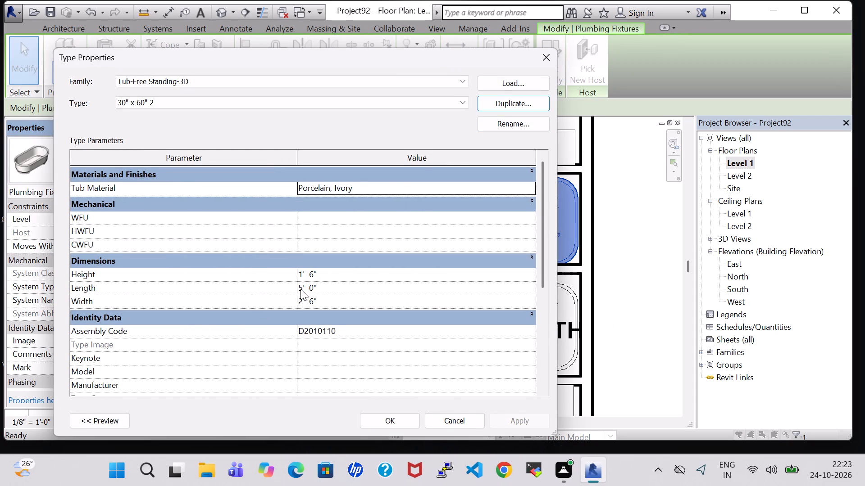
pyautogui.click(300, 289)
pyautogui.click(300, 289)
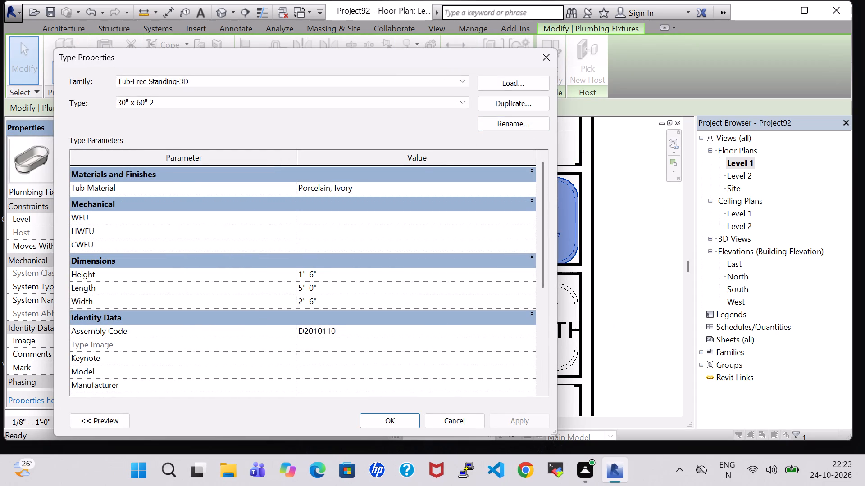
pyautogui.press('BackSpace')
pyautogui.press('4')
pyautogui.click(313, 292)
pyautogui.press('BackSpace')
pyautogui.press('8')
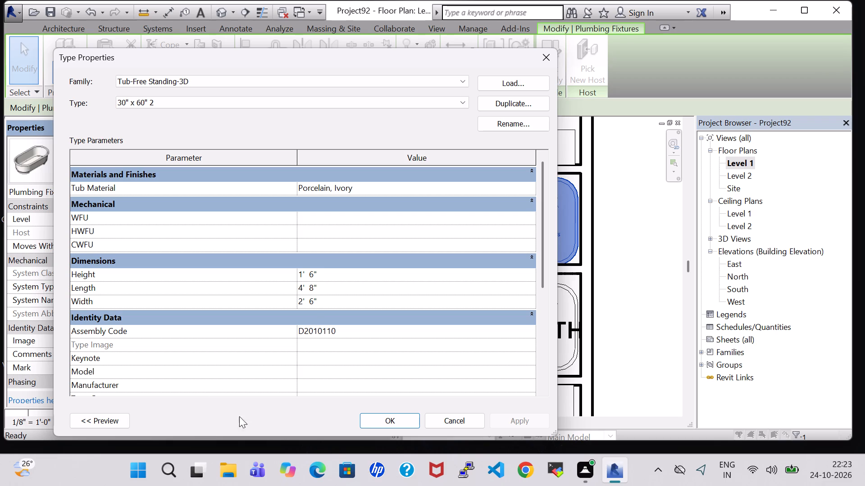
pyautogui.doubleClick(381, 422)
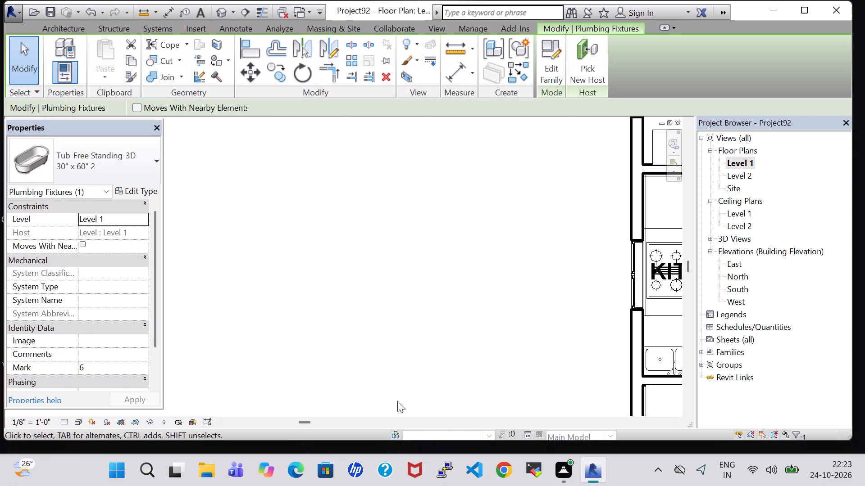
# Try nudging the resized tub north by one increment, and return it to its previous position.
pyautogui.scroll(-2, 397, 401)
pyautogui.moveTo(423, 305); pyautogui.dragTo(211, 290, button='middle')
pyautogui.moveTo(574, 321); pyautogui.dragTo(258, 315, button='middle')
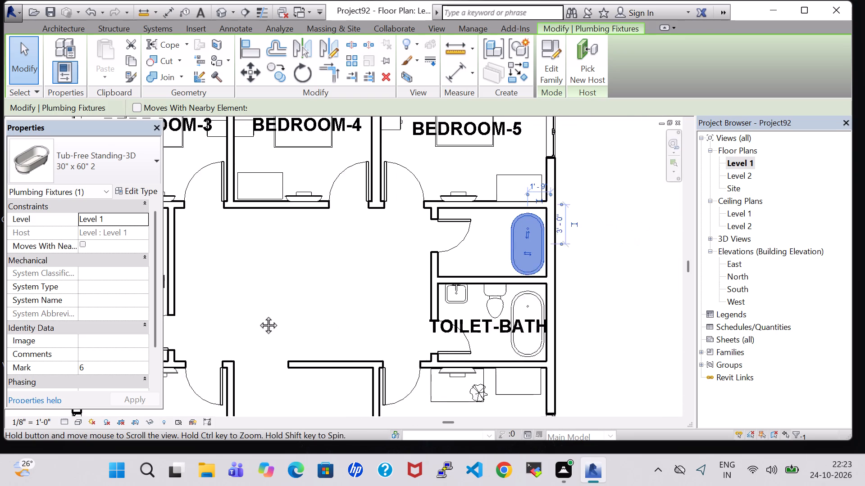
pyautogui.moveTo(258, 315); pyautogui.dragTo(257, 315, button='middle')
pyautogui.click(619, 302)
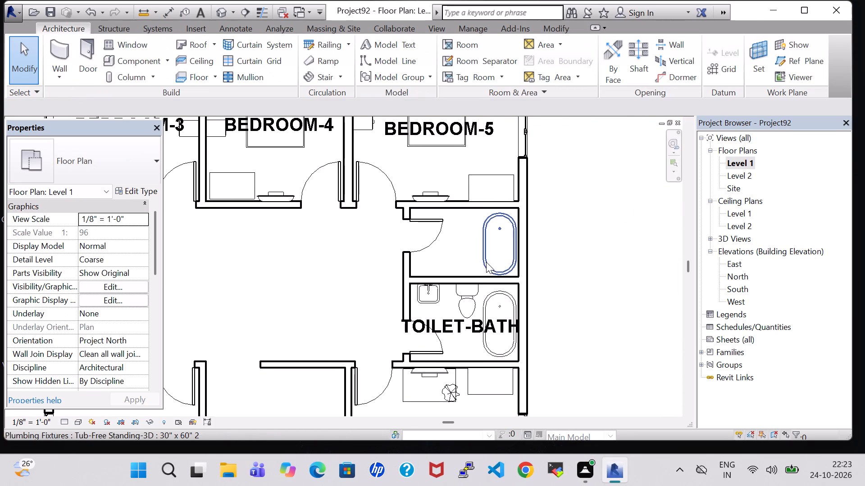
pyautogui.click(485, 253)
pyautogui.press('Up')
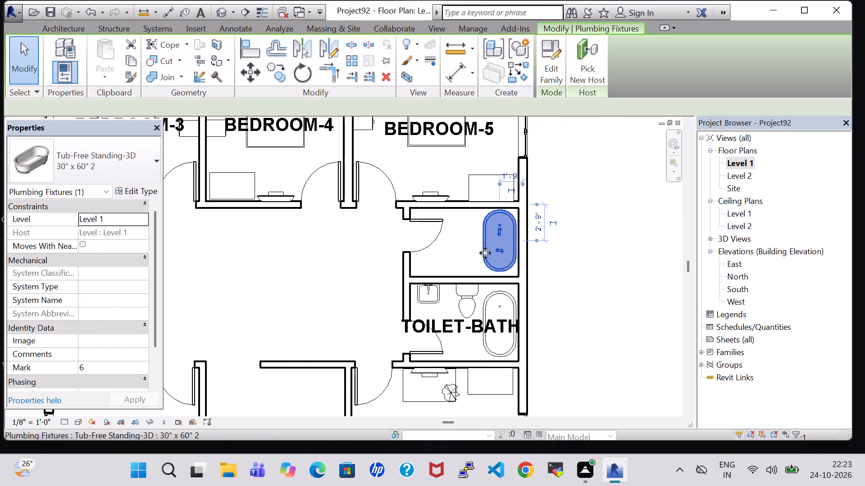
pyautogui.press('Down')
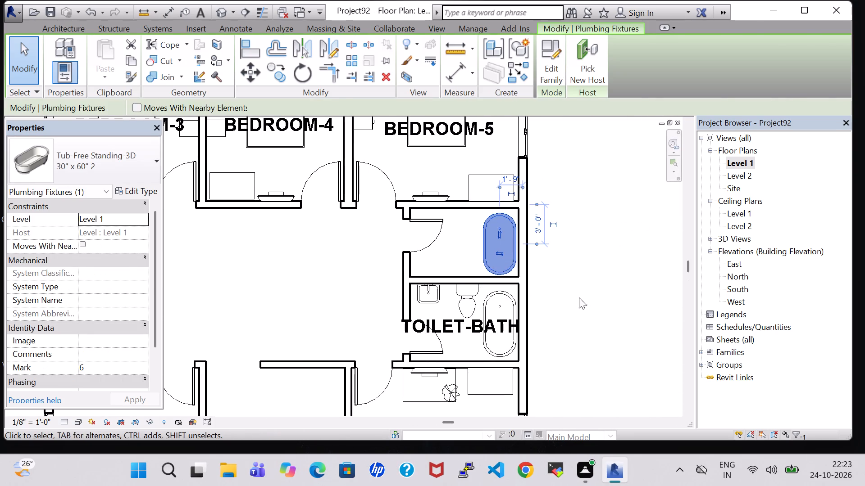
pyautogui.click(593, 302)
# Place a matching Toilet-Domestic-3D against the north bathroom's north wall, aligned with the TOILET-BATH toilet.
pyautogui.click(459, 296)
pyautogui.rightClick(459, 296)
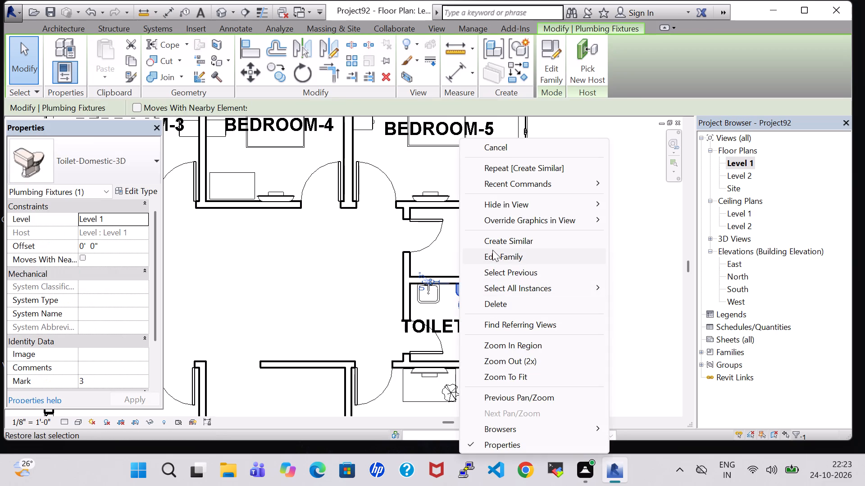
pyautogui.click(494, 244)
pyautogui.scroll(4, 472, 241)
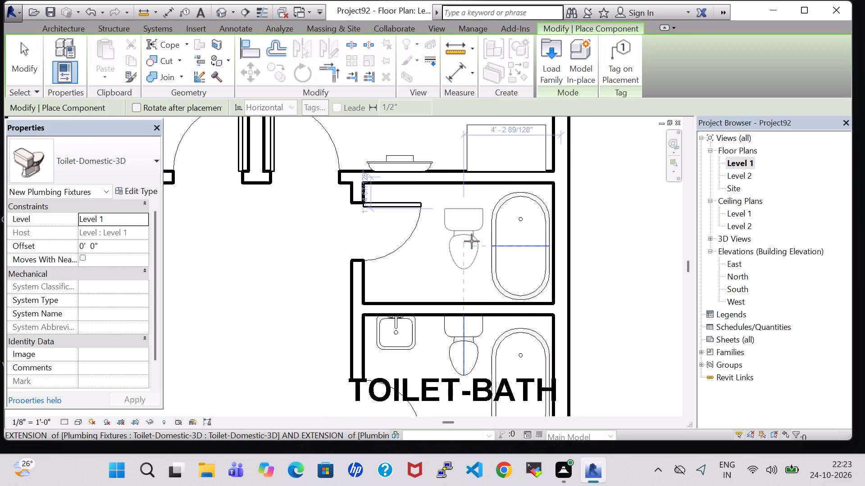
pyautogui.scroll(1, 472, 241)
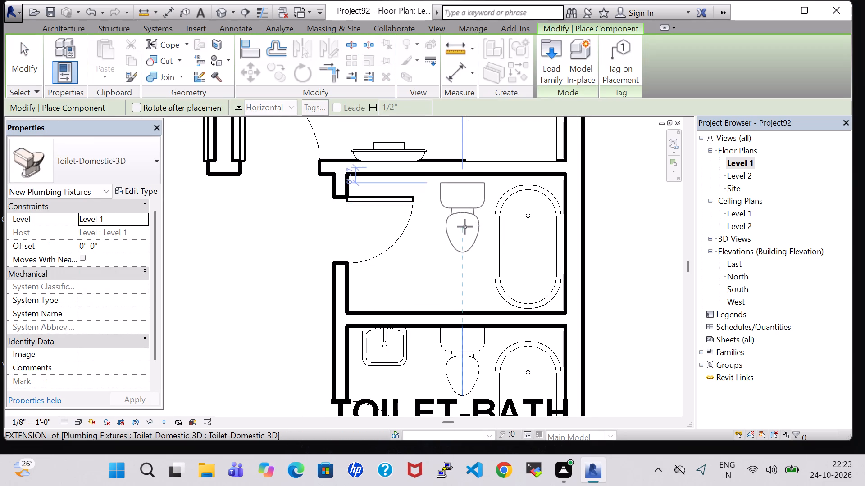
pyautogui.click(465, 221)
pyautogui.press('Escape')
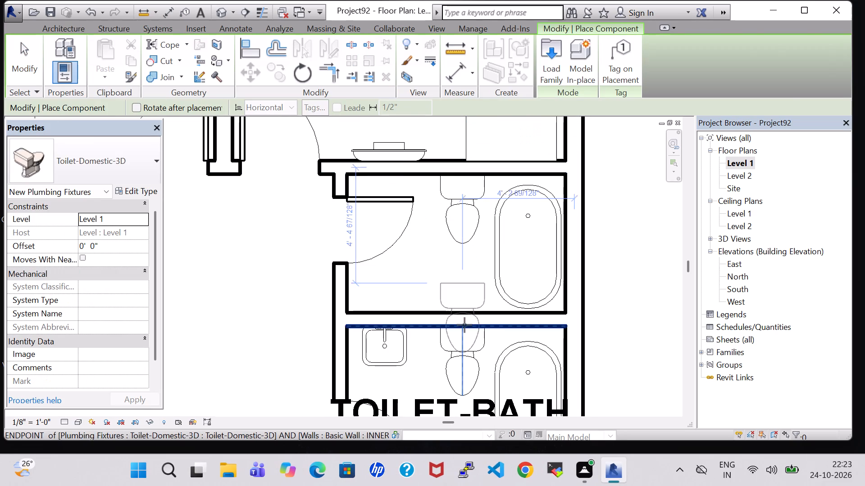
pyautogui.press('Escape')
# Place a matching 20" x 18" vanity sink in the north bathroom, rotated to back onto the partition, about 0'-10" from the west wall.
pyautogui.click(393, 345)
pyautogui.rightClick(393, 345)
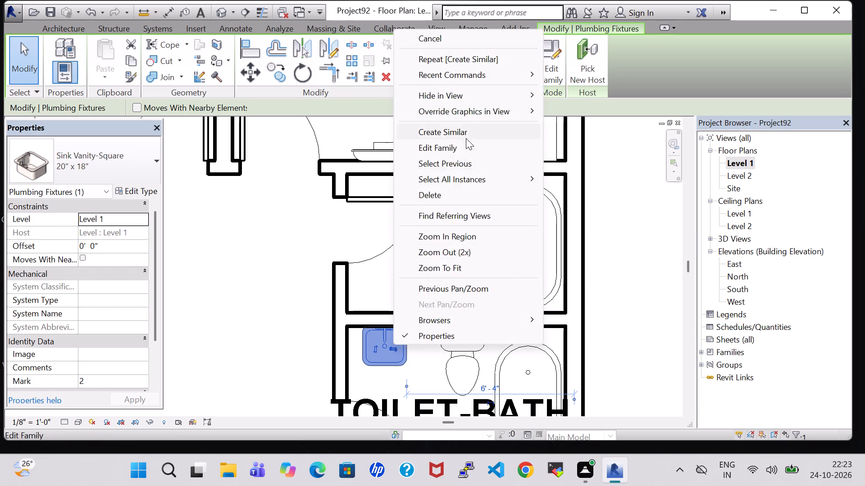
pyautogui.click(462, 130)
pyautogui.press('space')
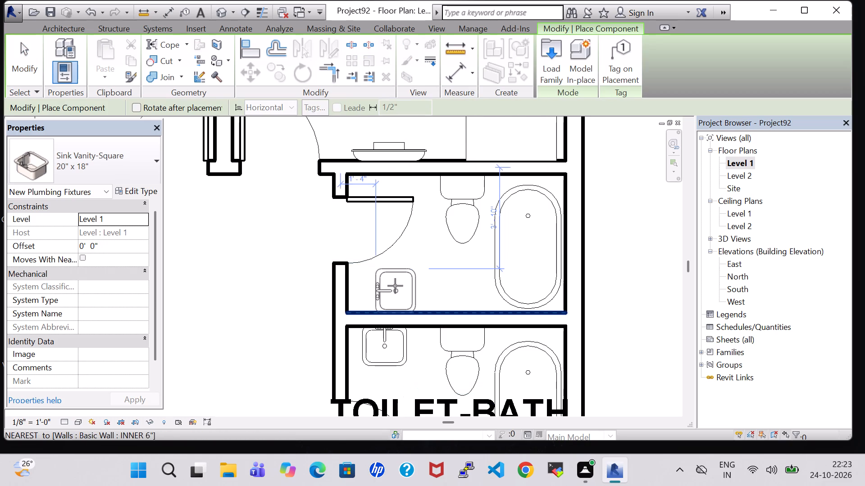
pyautogui.press('space')
pyautogui.click(385, 291)
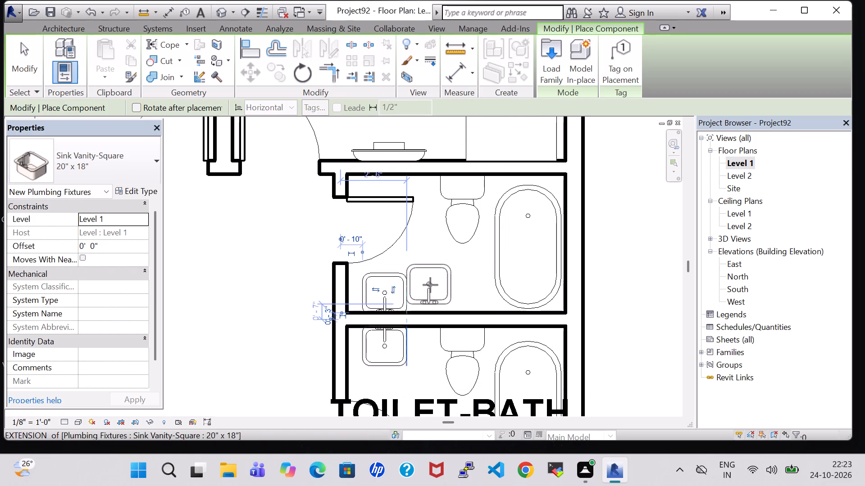
pyautogui.press('Escape')
pyautogui.press('Escape')
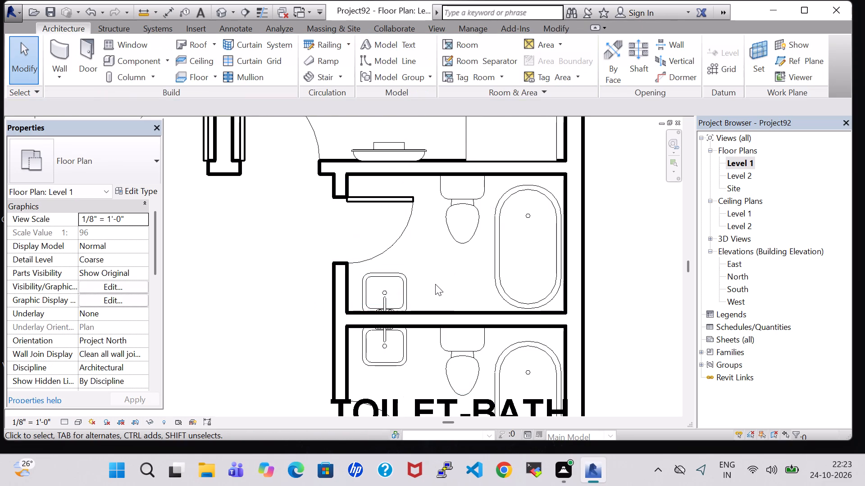
pyautogui.click(441, 286)
# In the 3D view, place a matching 5"x5" floor drain on the Level 1 work plane beside the north bathroom's tub, about 3'-9" from the east wall.
pyautogui.scroll(-3, 441, 288)
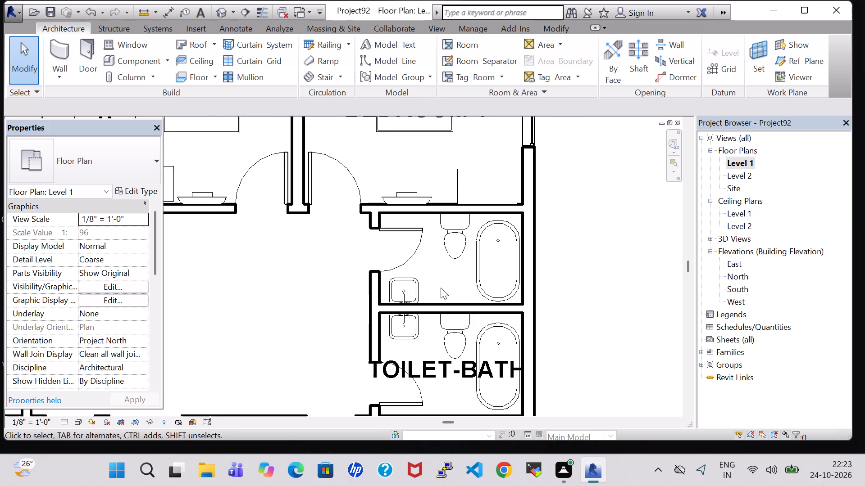
pyautogui.scroll(-1, 441, 288)
pyautogui.click(223, 13)
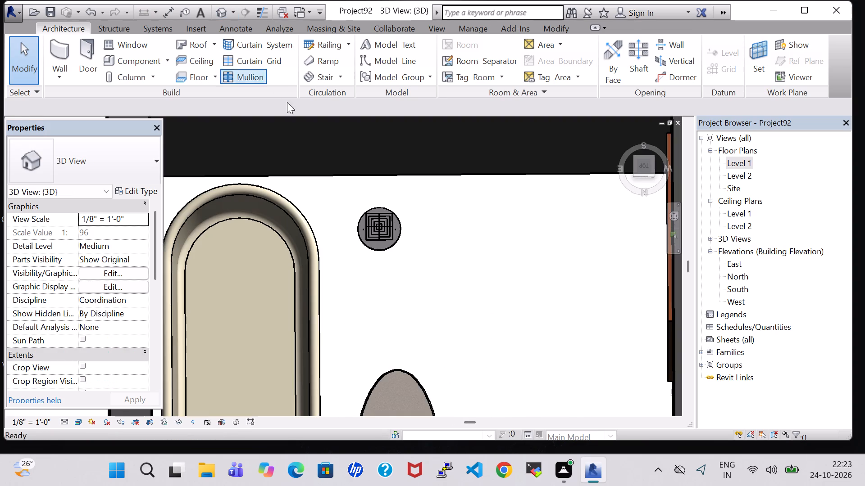
pyautogui.scroll(-3, 428, 220)
pyautogui.click(397, 213)
pyautogui.rightClick(397, 213)
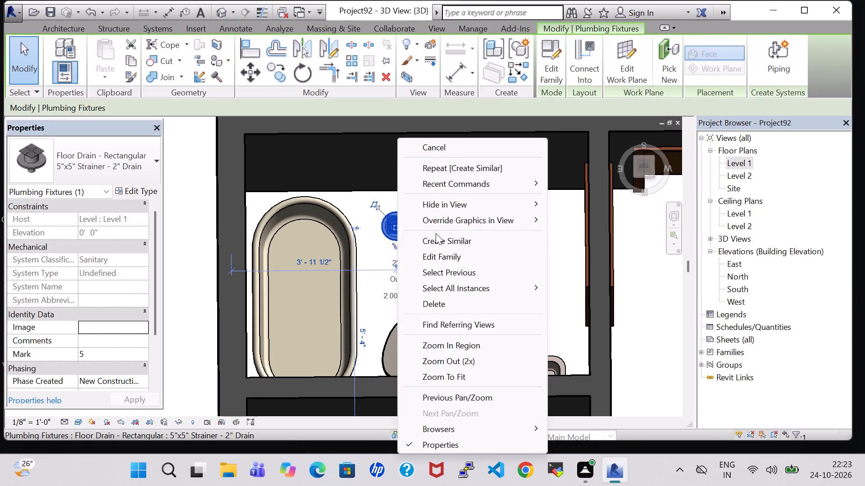
pyautogui.click(443, 238)
pyautogui.moveTo(461, 316); pyautogui.dragTo(465, 171, button='middle')
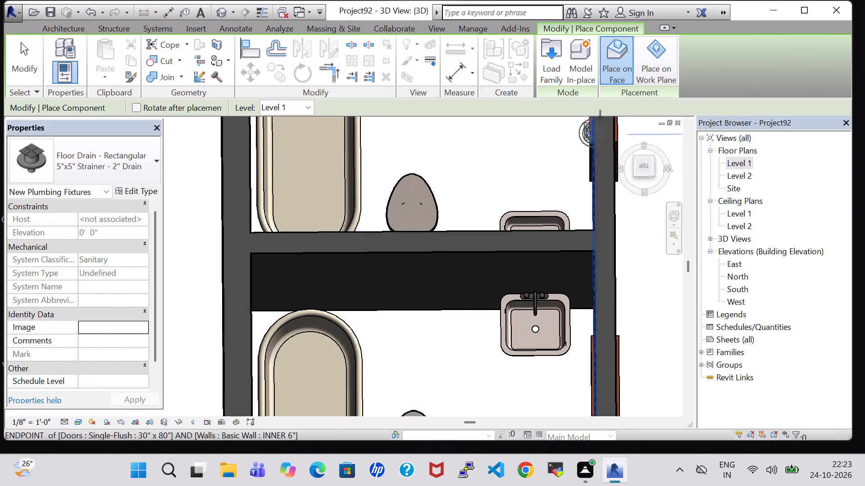
pyautogui.click(653, 74)
pyautogui.moveTo(432, 385); pyautogui.dragTo(435, 264, button='middle')
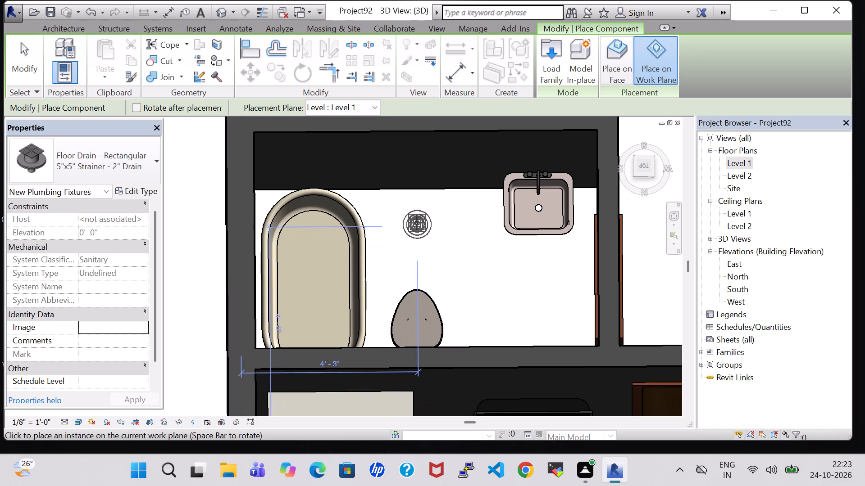
pyautogui.click(398, 218)
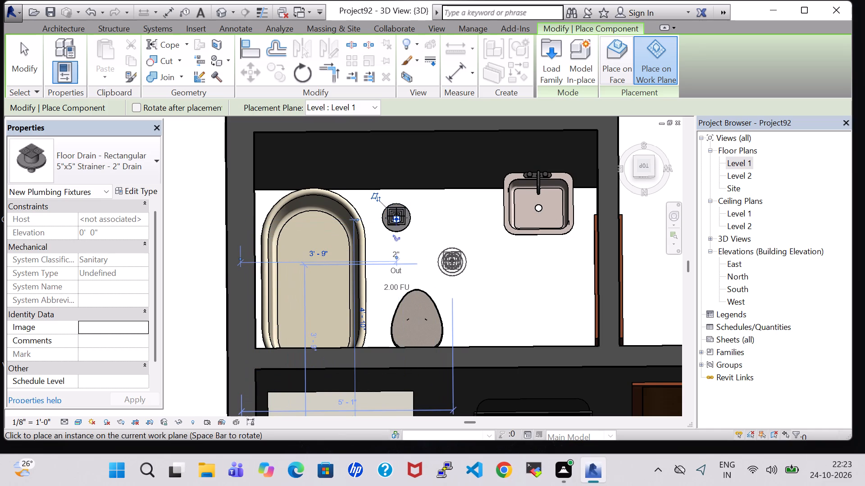
pyautogui.press('Escape')
pyautogui.press('Escape')
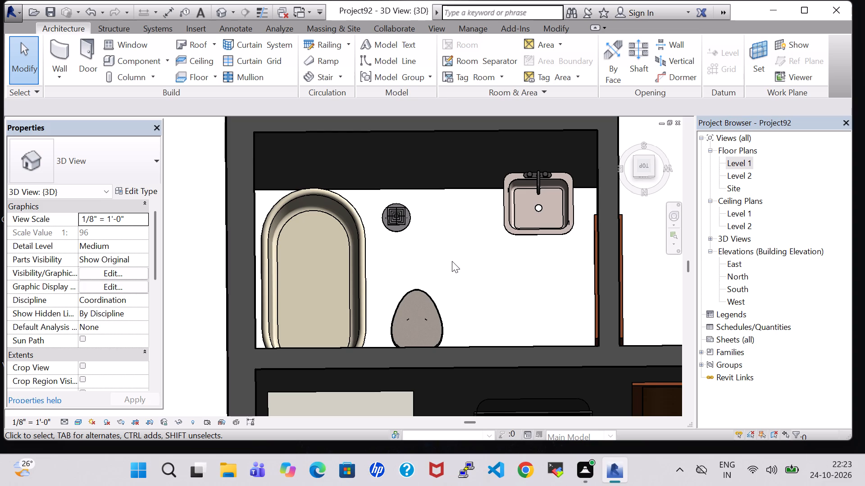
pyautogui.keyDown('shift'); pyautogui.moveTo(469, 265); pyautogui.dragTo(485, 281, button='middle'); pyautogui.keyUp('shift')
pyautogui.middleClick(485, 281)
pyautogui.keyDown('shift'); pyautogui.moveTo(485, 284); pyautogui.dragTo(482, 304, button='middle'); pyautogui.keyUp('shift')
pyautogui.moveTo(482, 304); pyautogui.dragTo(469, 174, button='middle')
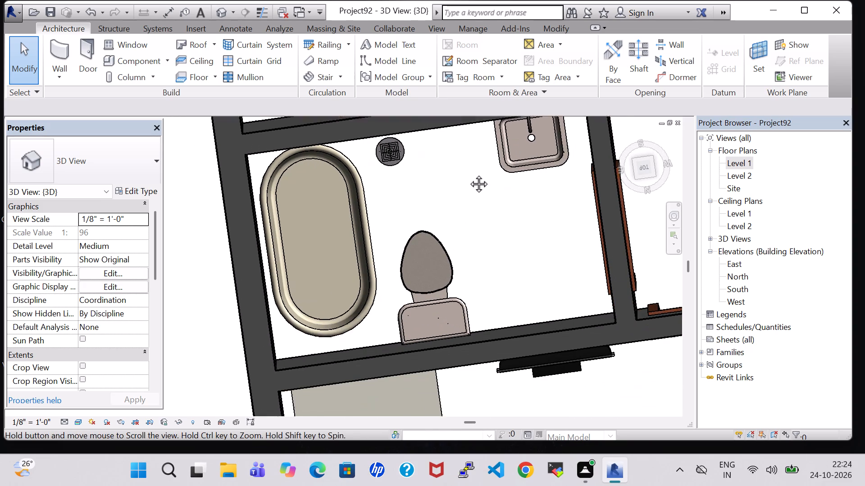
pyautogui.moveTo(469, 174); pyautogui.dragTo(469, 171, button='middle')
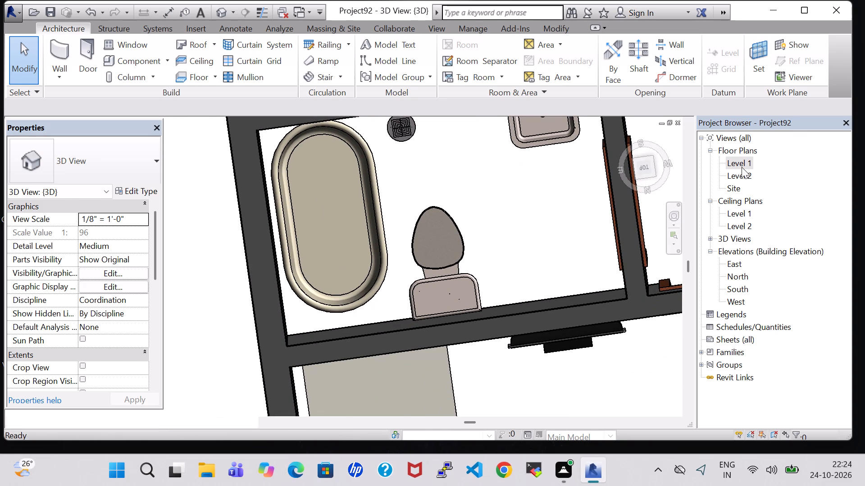
# Return to the Level 1 floor plan and place a tagged room in the north bathroom.
pyautogui.doubleClick(742, 167)
pyautogui.scroll(-4, 580, 265)
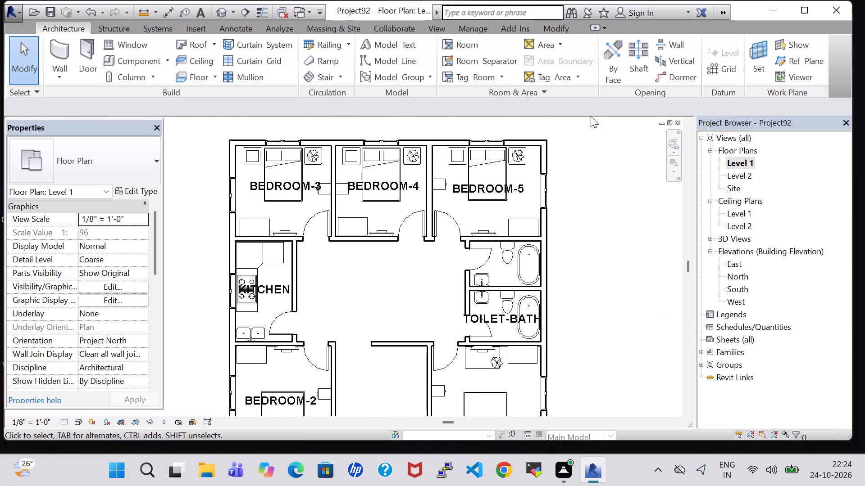
pyautogui.click(475, 45)
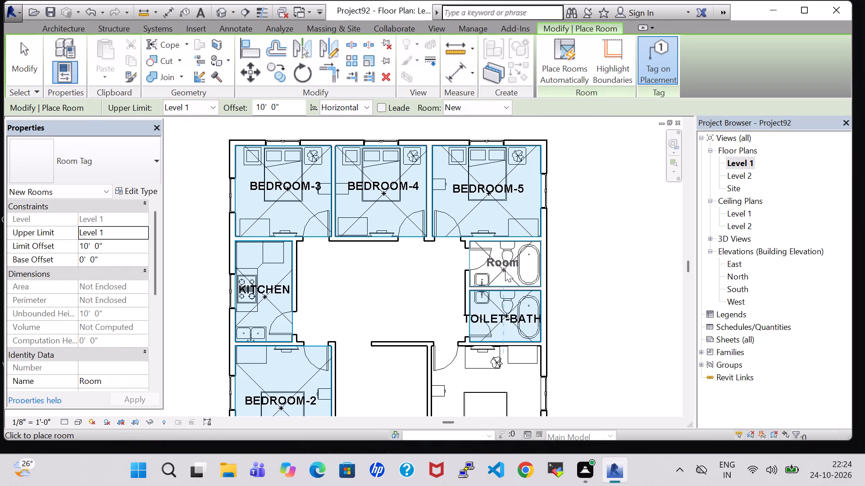
pyautogui.click(505, 270)
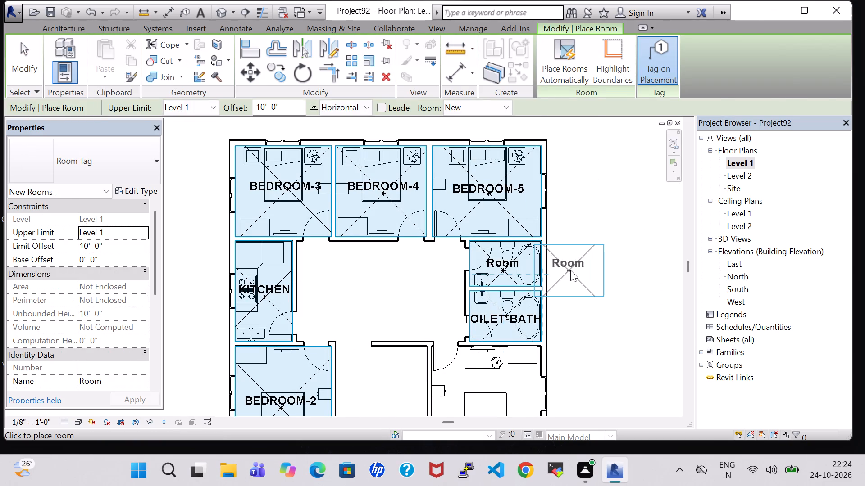
pyautogui.press('Escape')
pyautogui.press('Escape')
# Name the new room TOILET/BATH and nudge its tag slightly north.
pyautogui.doubleClick(499, 267)
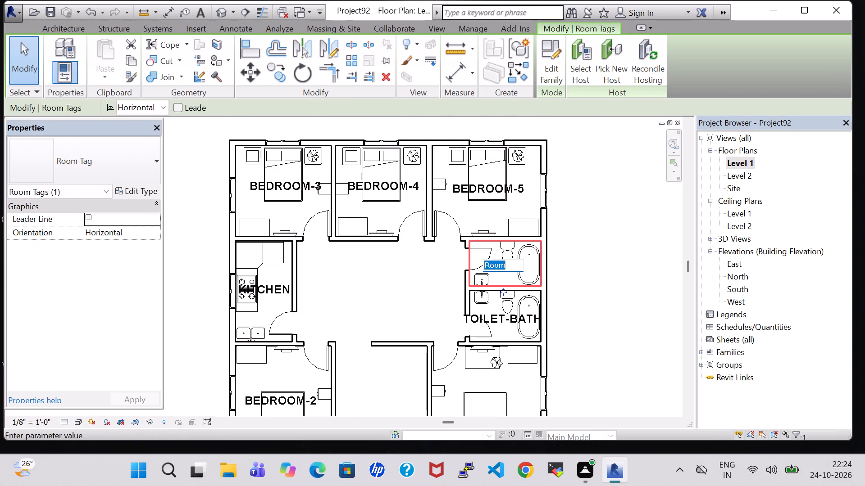
pyautogui.press('BackSpace')
pyautogui.write('TP')
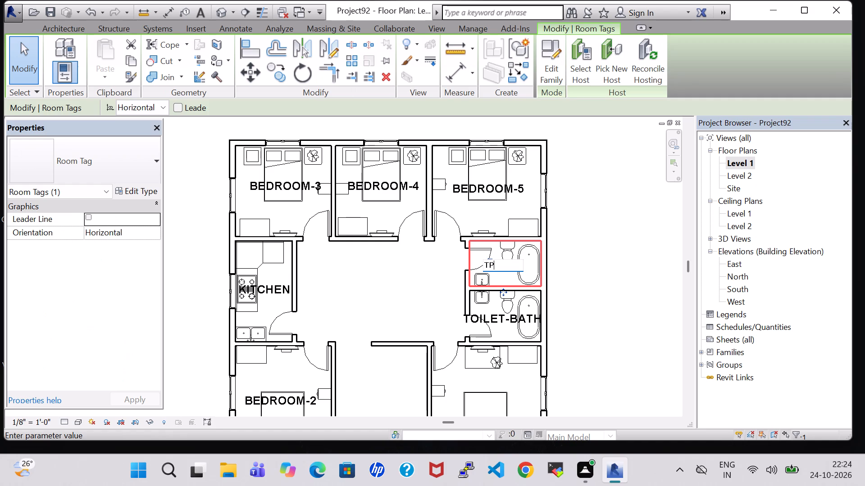
pyautogui.press('BackSpace')
pyautogui.write('OILET')
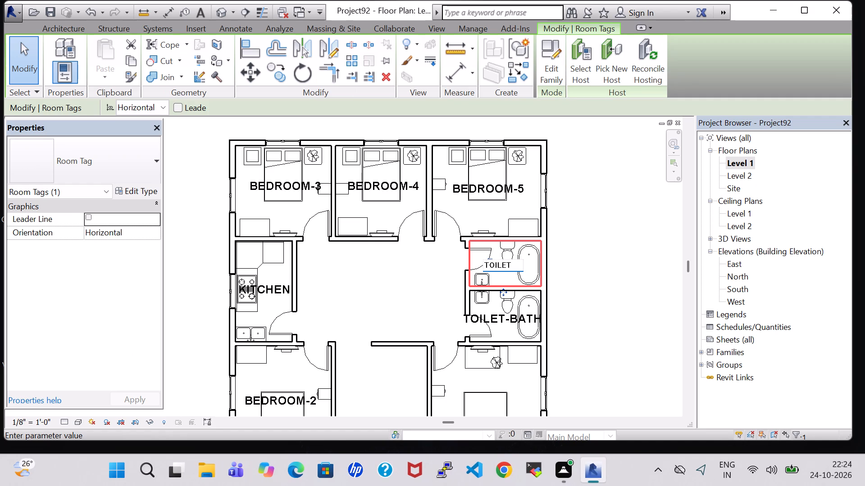
pyautogui.press('/')
pyautogui.write('BATH')
pyautogui.press('Return')
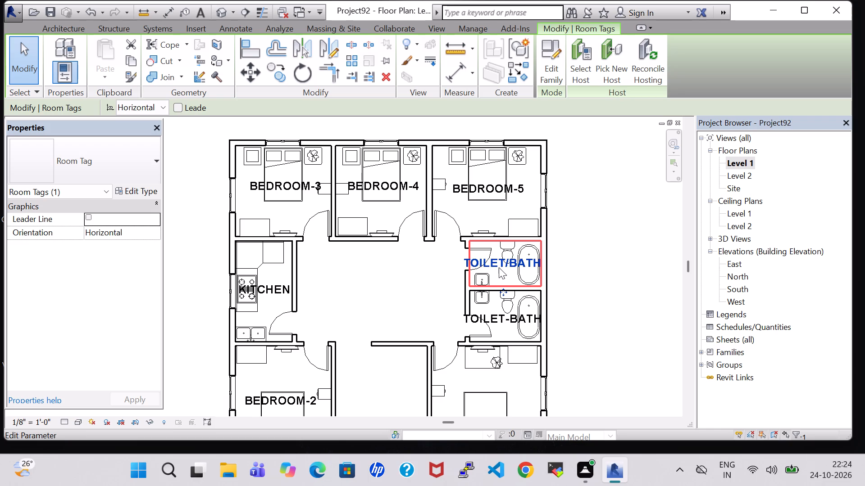
pyautogui.press('Up')
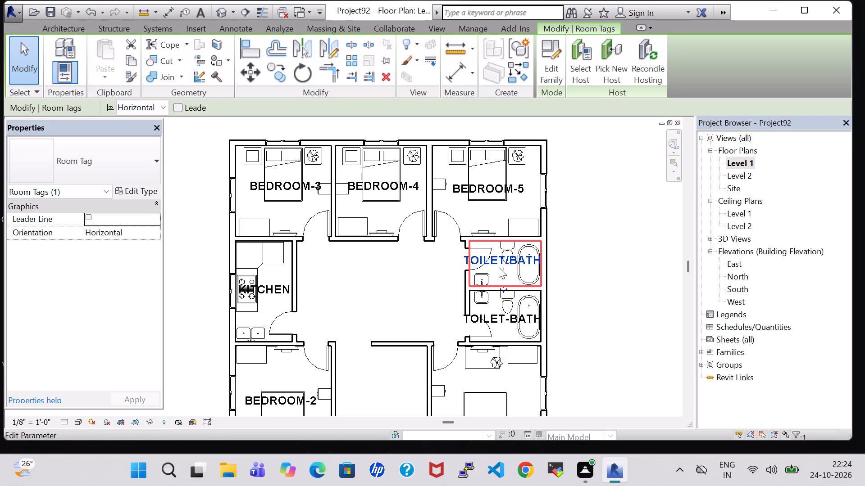
pyautogui.click(624, 267)
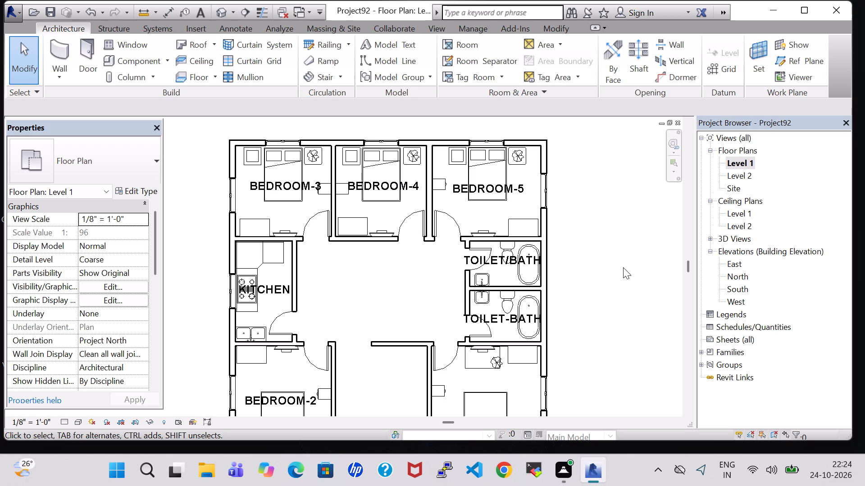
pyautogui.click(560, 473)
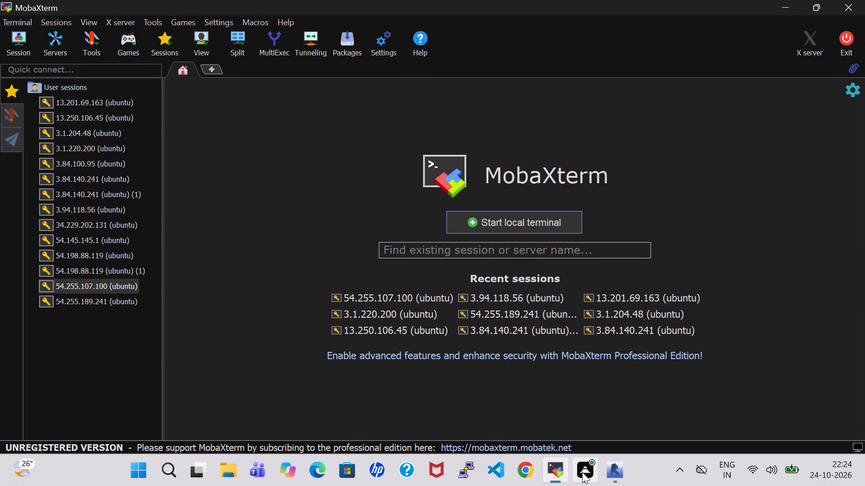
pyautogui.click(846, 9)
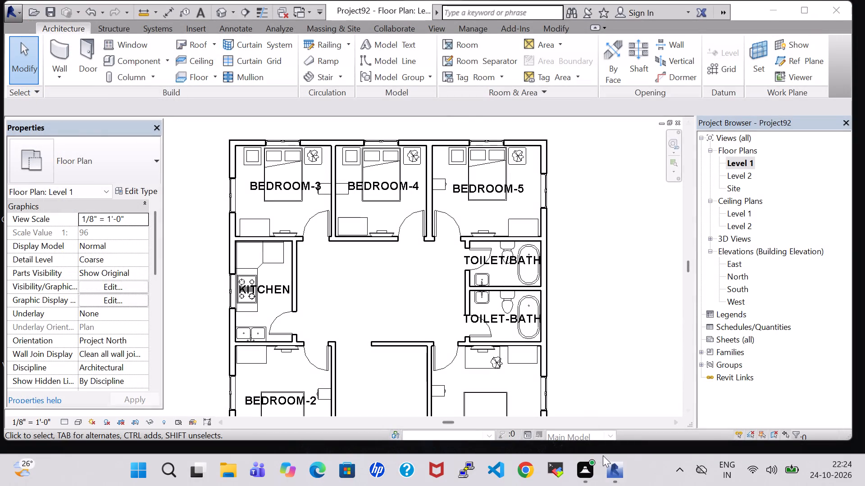
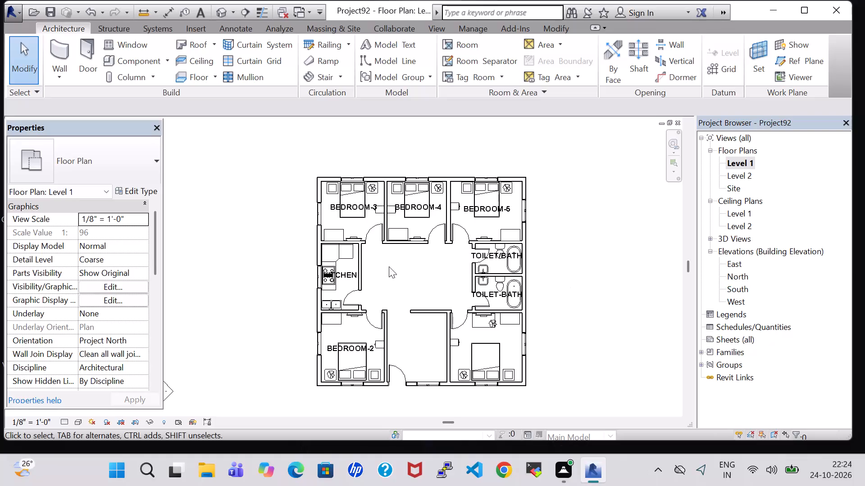
# Place a tagged room in the unlabelled bedroom opposite BEDROOM-2, below the toilets.
pyautogui.click(467, 41)
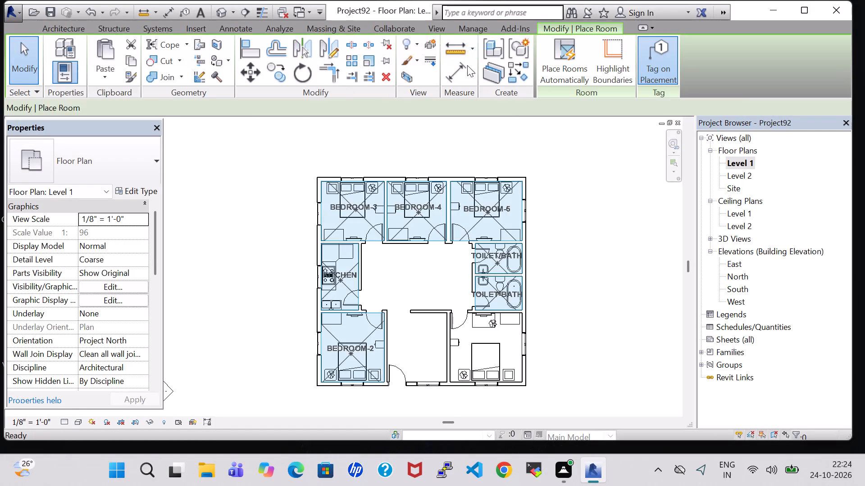
pyautogui.click(486, 353)
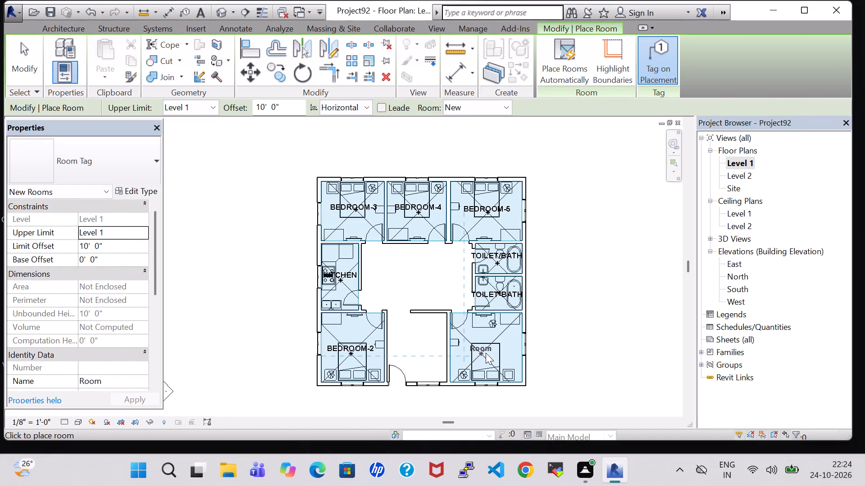
pyautogui.press('Escape')
pyautogui.press('Escape')
# Rename the new room's tag to BEDROOM-1 and nudge the tag slightly to the right.
pyautogui.doubleClick(486, 349)
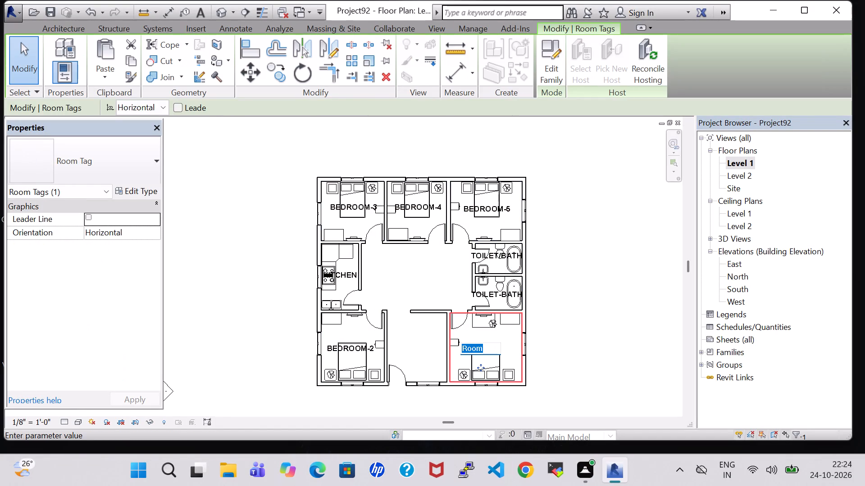
pyautogui.press('BackSpace')
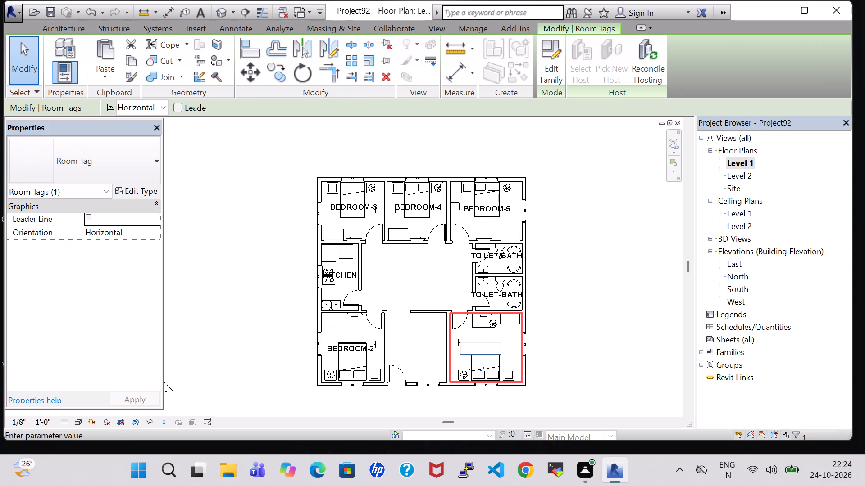
pyautogui.write('BEDROOM')
pyautogui.write('-1')
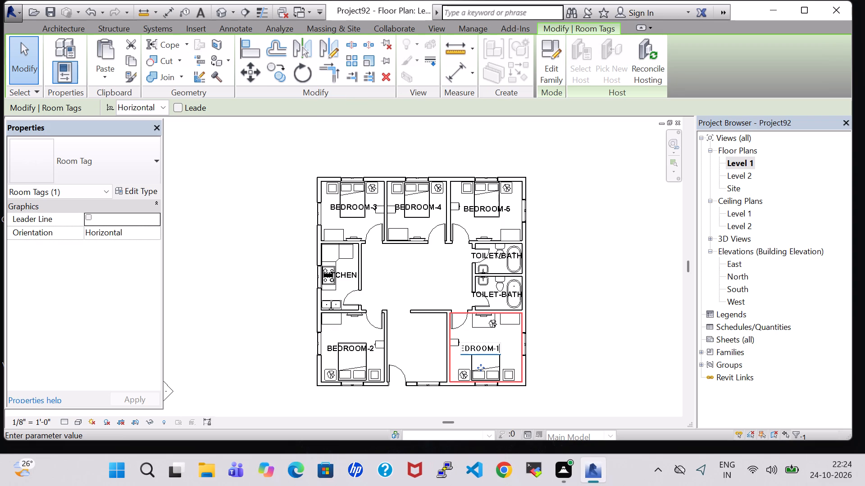
pyautogui.press('Return')
pyautogui.press('Right')
pyautogui.press('Right')
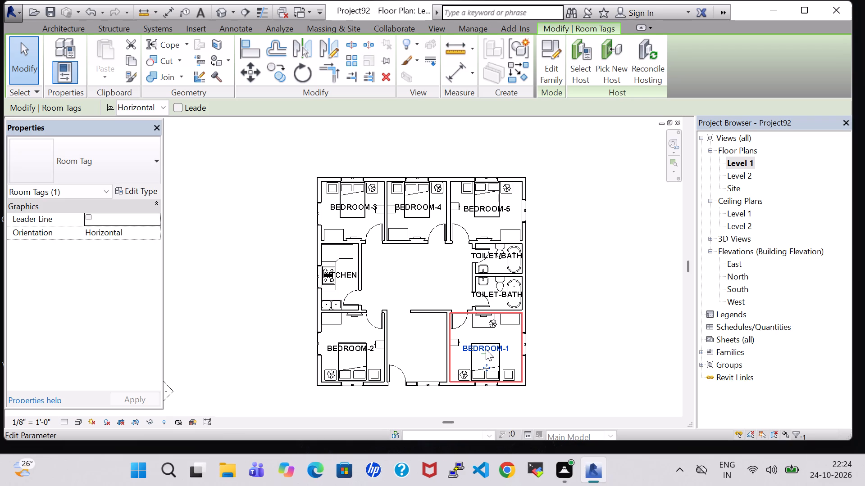
pyautogui.click(576, 310)
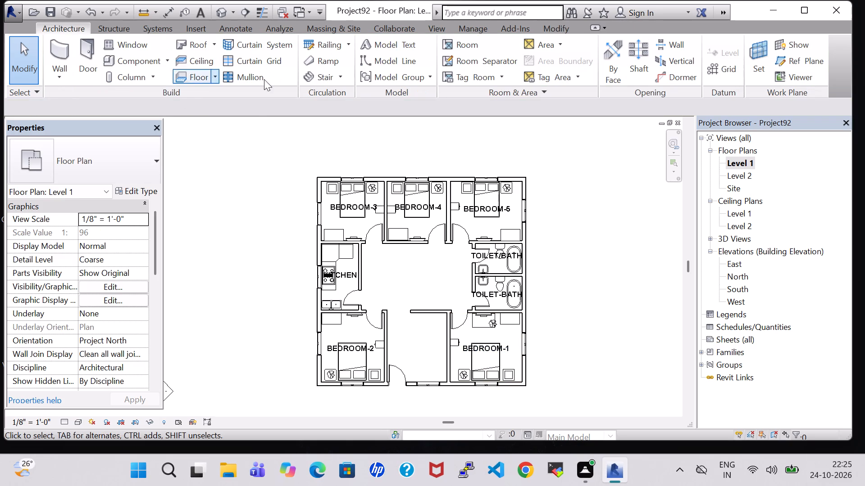
# Start a new stair from Level 1 to Level 2.
pyautogui.click(311, 78)
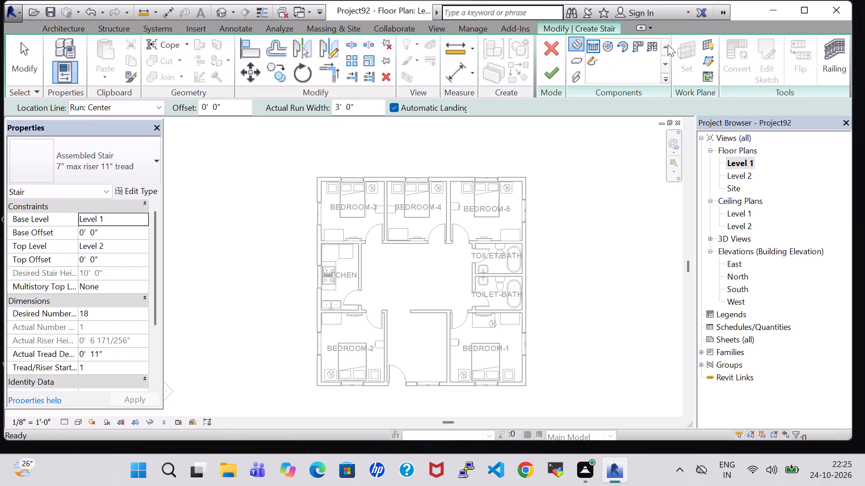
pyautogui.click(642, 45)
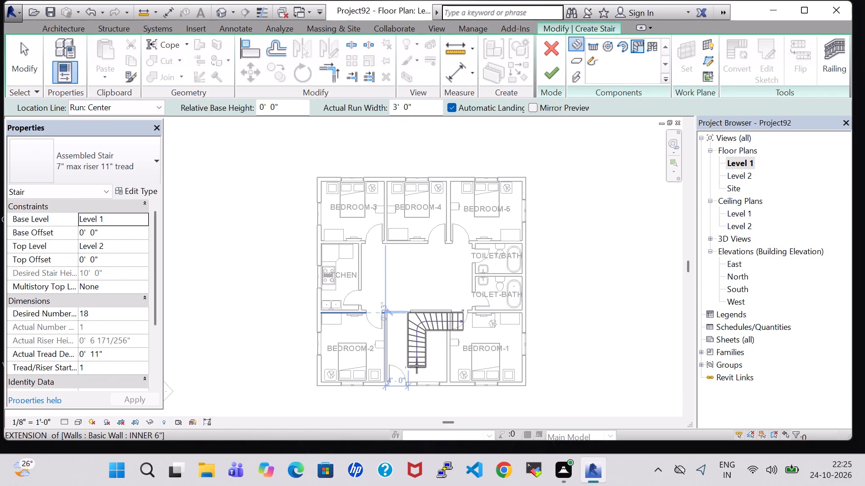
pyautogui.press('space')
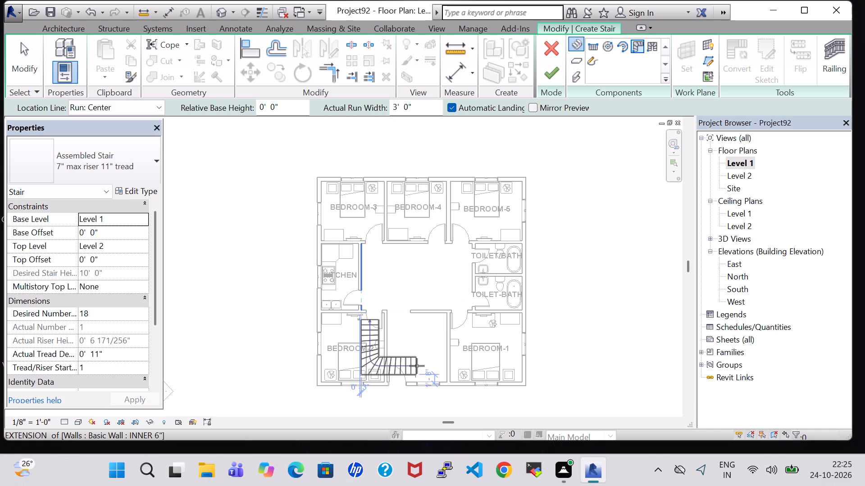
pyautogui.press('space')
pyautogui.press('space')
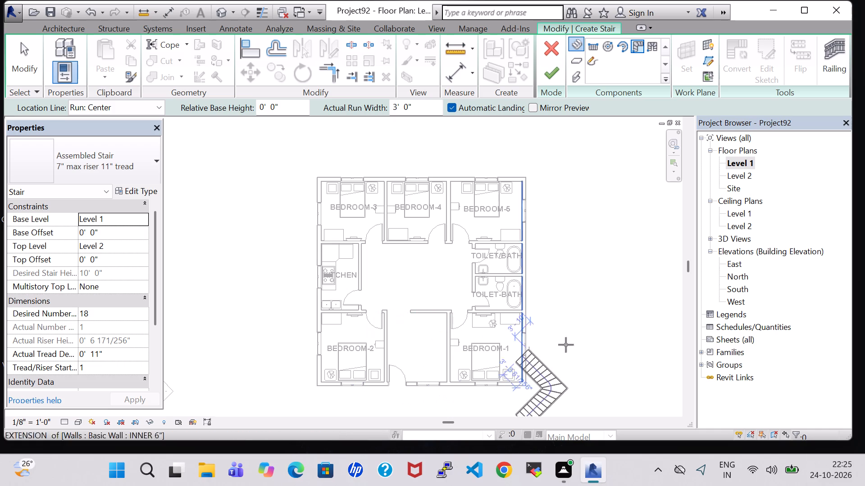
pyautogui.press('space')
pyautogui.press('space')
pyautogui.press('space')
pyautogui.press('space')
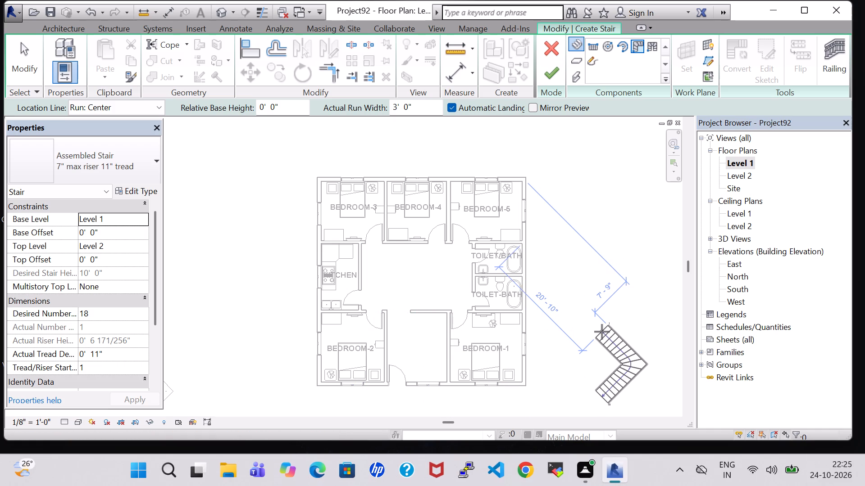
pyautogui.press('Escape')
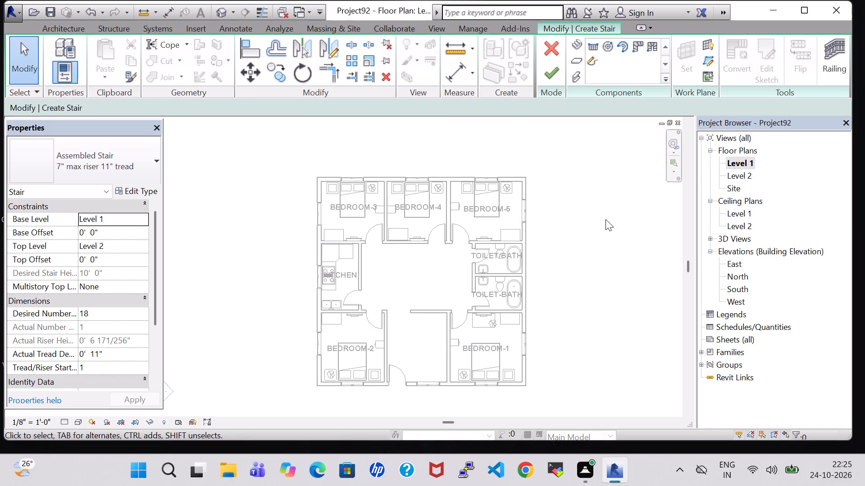
# Place a 3' wide L-shaped winder run between BEDROOM-2 and BEDROOM-1, rotated to start near BEDROOM-2 and descend the plan along BEDROOM-1's wall.
pyautogui.click(640, 46)
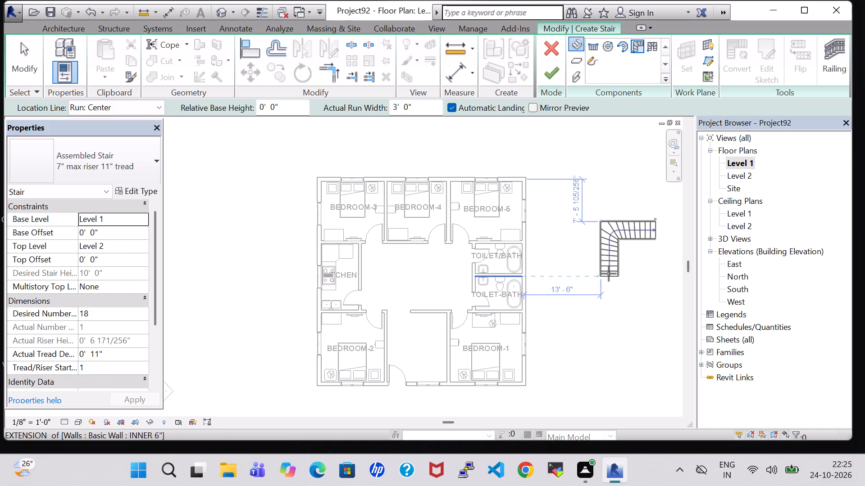
pyautogui.press('space')
pyautogui.press('space')
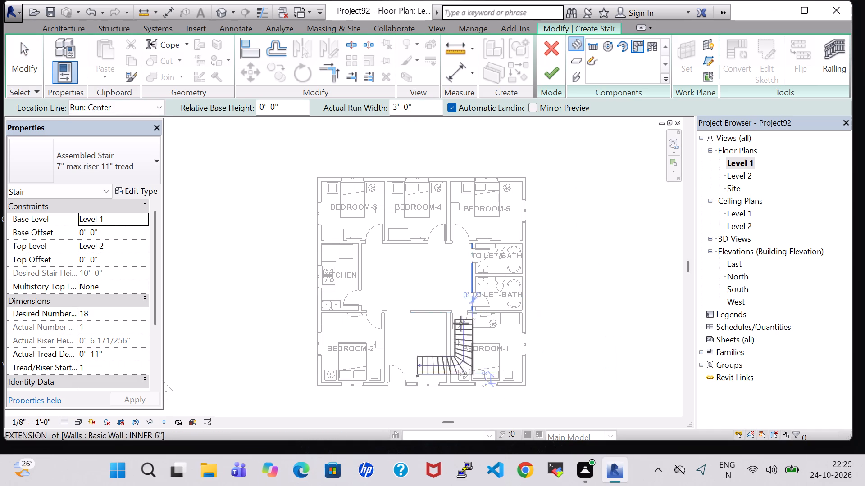
pyautogui.scroll(3, 438, 324)
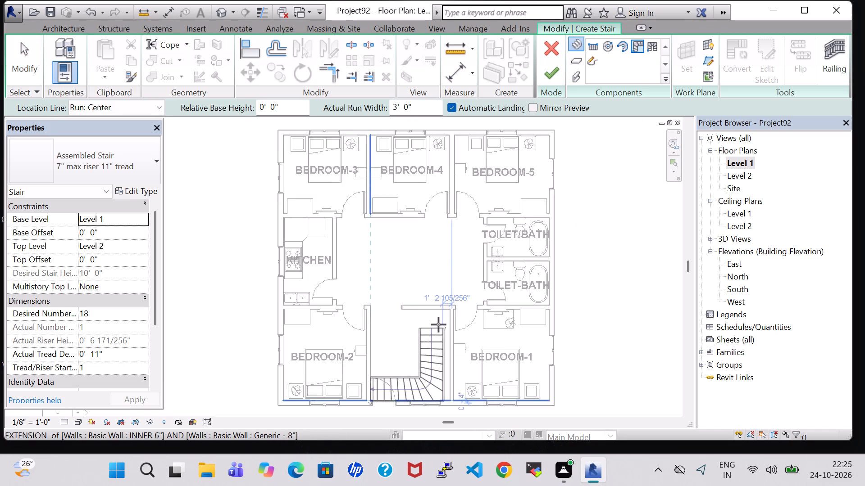
pyautogui.scroll(2, 438, 324)
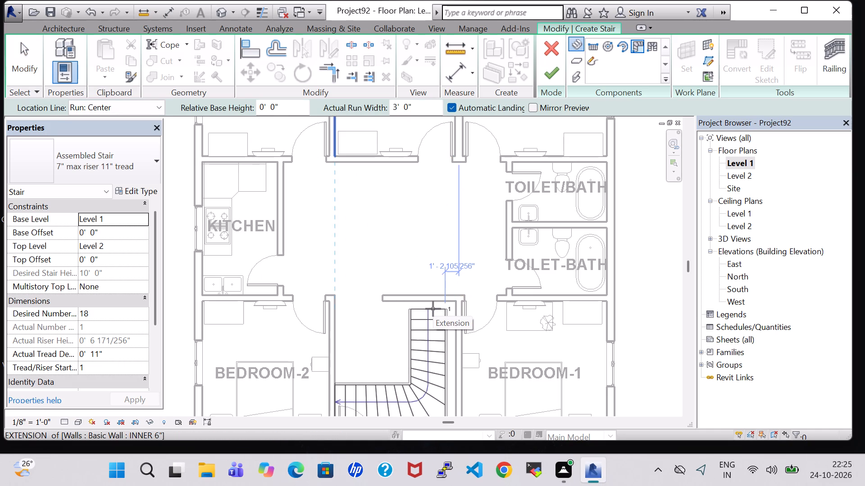
pyautogui.scroll(2, 433, 309)
pyautogui.moveTo(433, 309); pyautogui.dragTo(433, 213, button='middle')
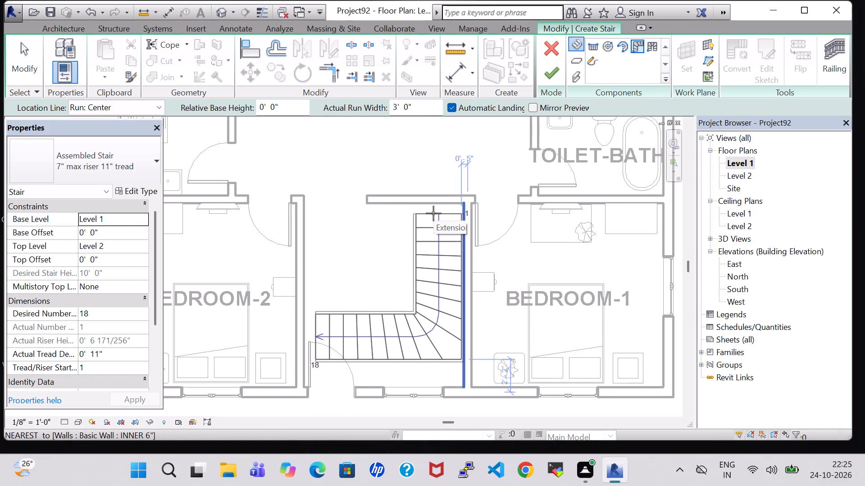
pyautogui.scroll(-2, 456, 238)
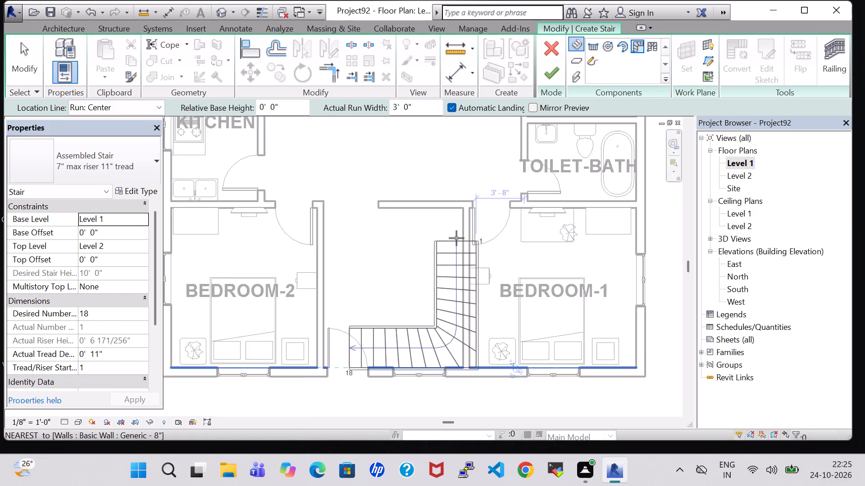
pyautogui.scroll(-6, 456, 238)
pyautogui.press('space')
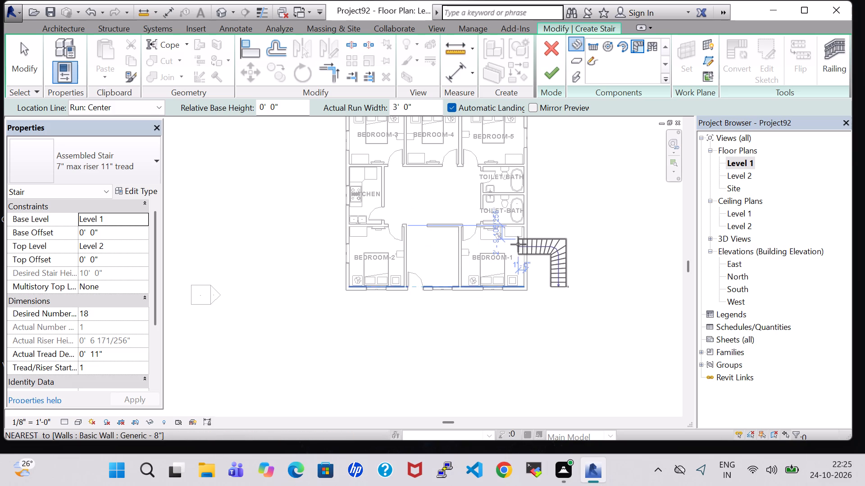
pyautogui.scroll(6, 512, 246)
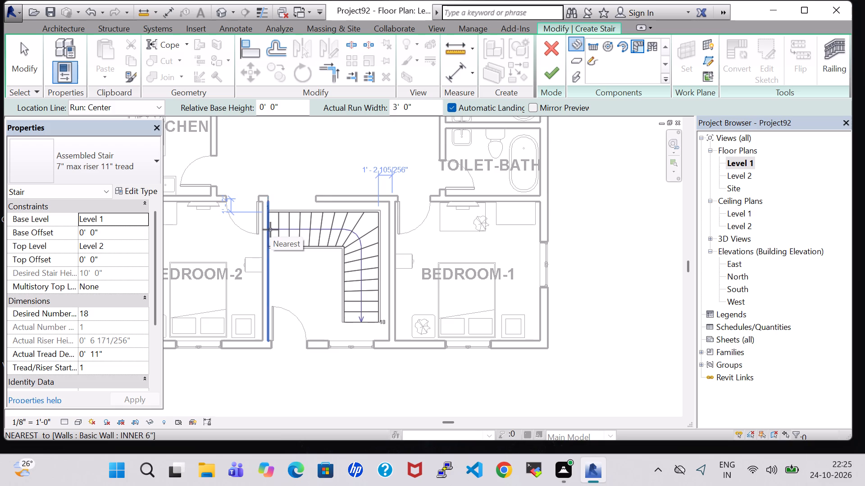
pyautogui.scroll(4, 270, 229)
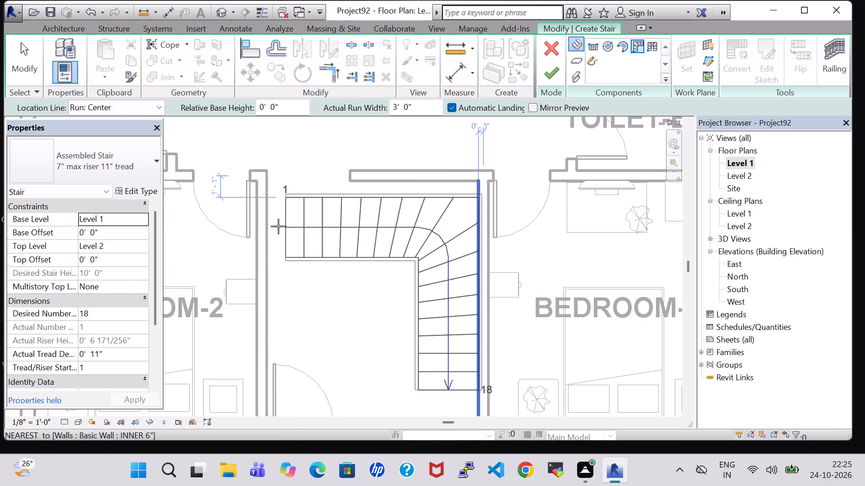
pyautogui.click(276, 225)
pyautogui.press('Escape')
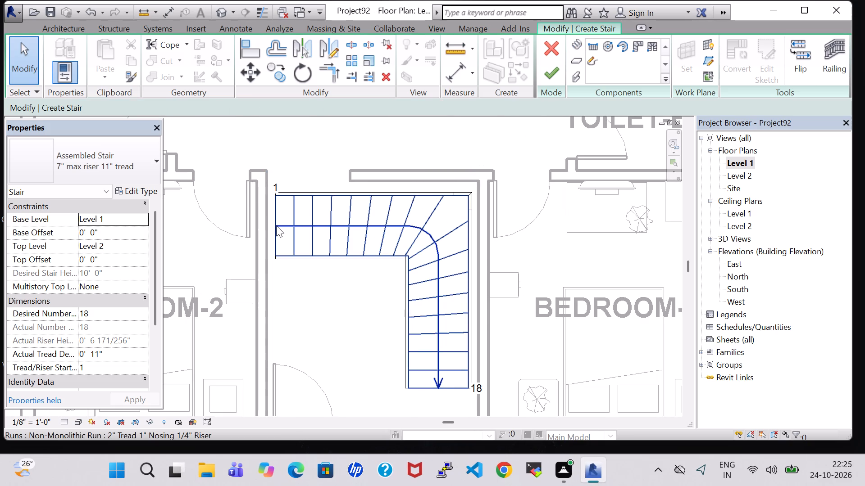
pyautogui.press('Escape')
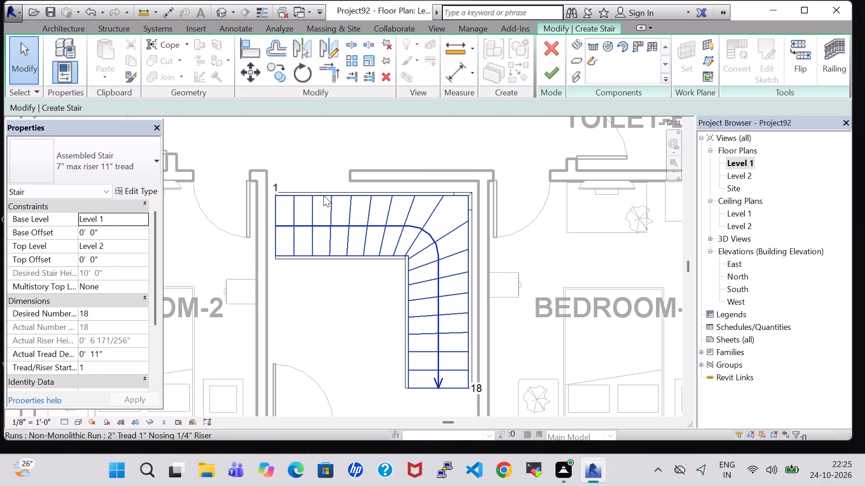
# Shorten the start of the winder run to the free end of the wall above it, leaving that leg about 5'-11 1/2" long.
pyautogui.click(323, 194)
pyautogui.moveTo(274, 224); pyautogui.dragTo(346, 227)
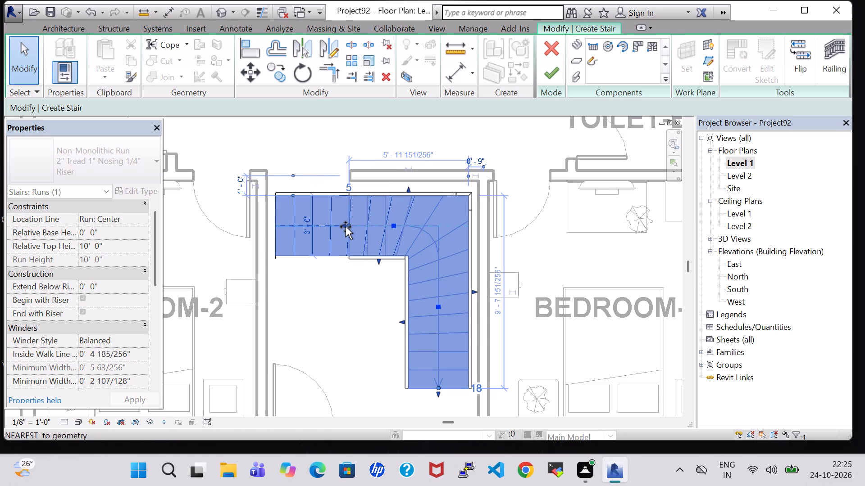
pyautogui.moveTo(346, 227); pyautogui.dragTo(347, 227)
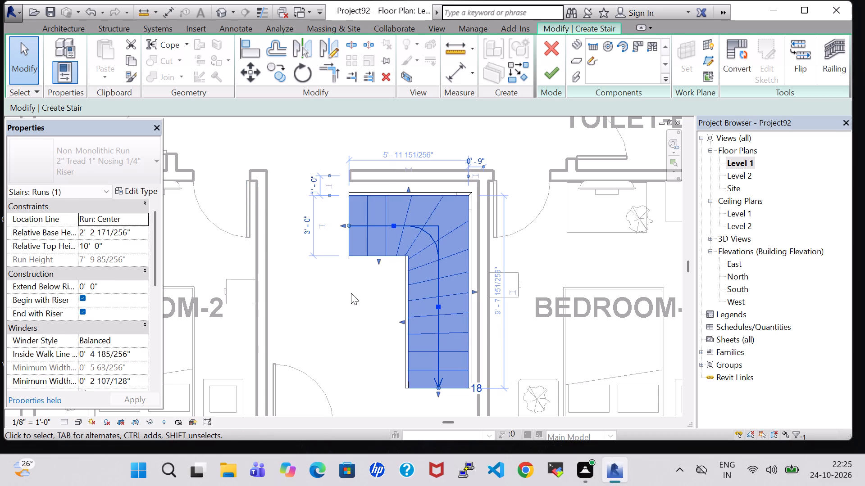
pyautogui.click(351, 293)
# Nudge the run up and right to offsets of 8" and 7" from the adjacent walls, and finish the stair.
pyautogui.click(409, 261)
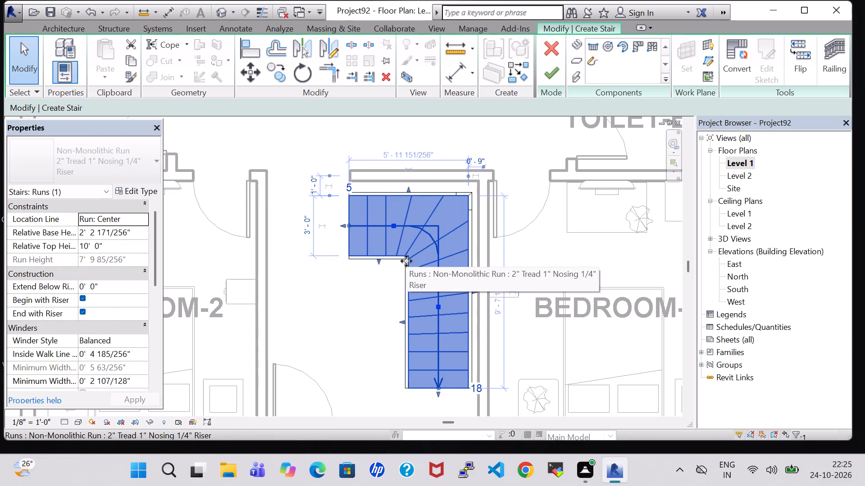
pyautogui.press('Up')
pyautogui.press('Up')
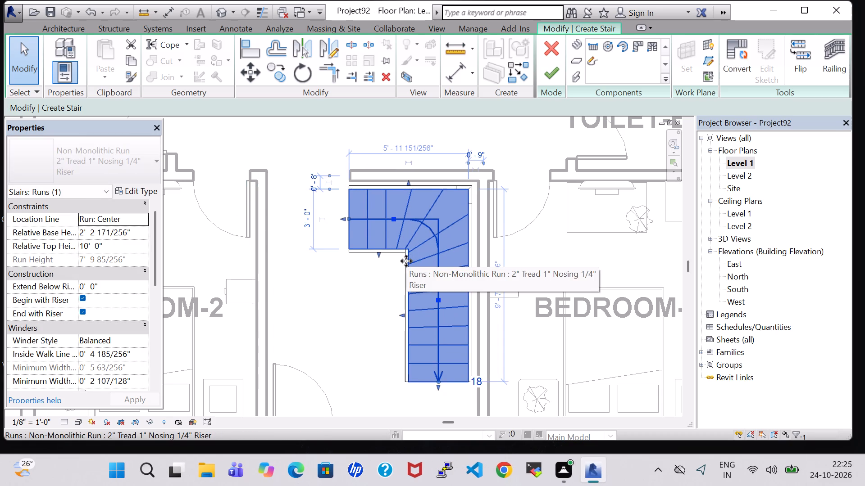
pyautogui.press('Right')
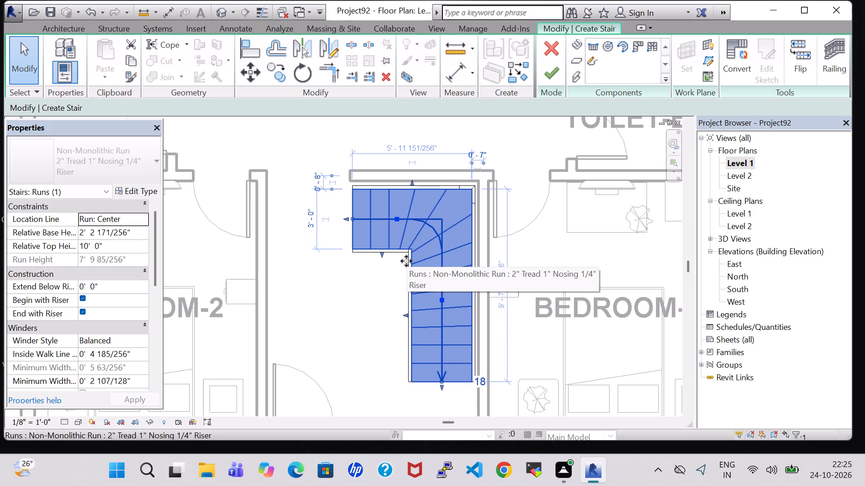
pyautogui.click(351, 284)
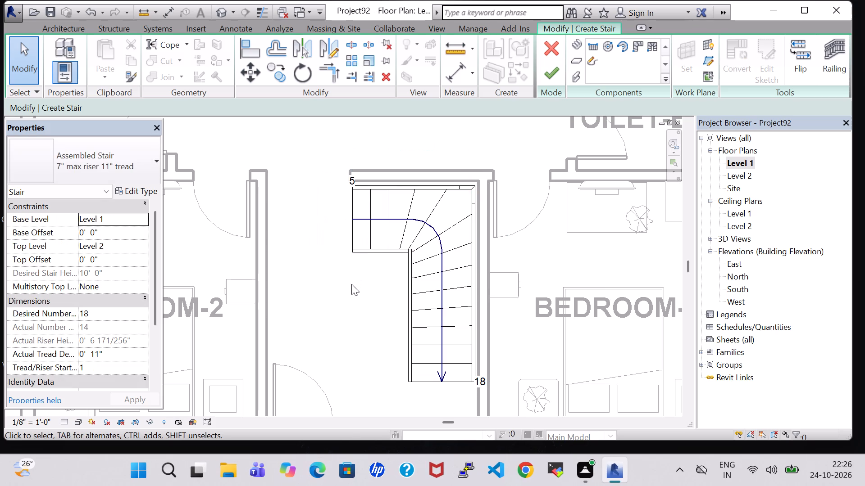
pyautogui.click(555, 75)
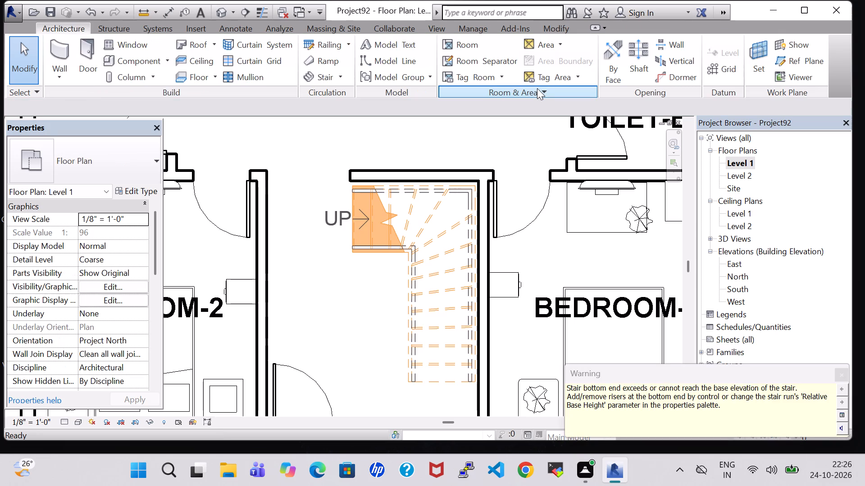
pyautogui.click(842, 375)
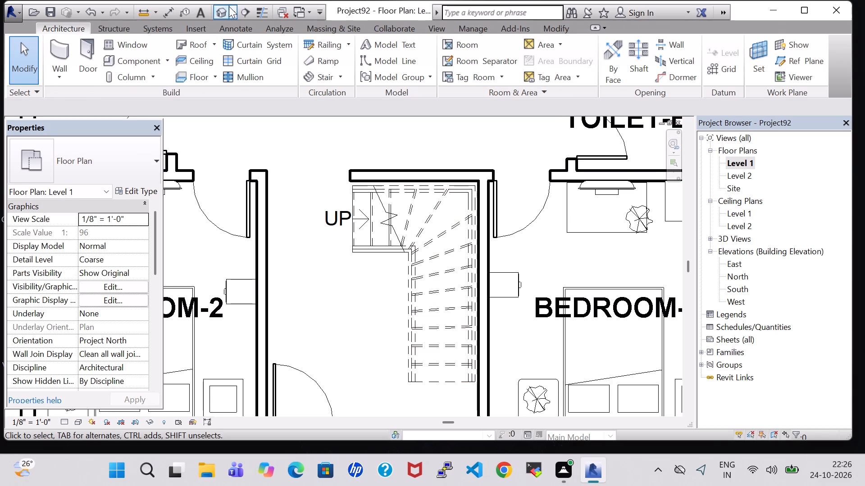
# Examine the winder stair and its railings between BEDROOM-2 and BEDROOM-1 from several angles in the 3D view.
pyautogui.click(221, 9)
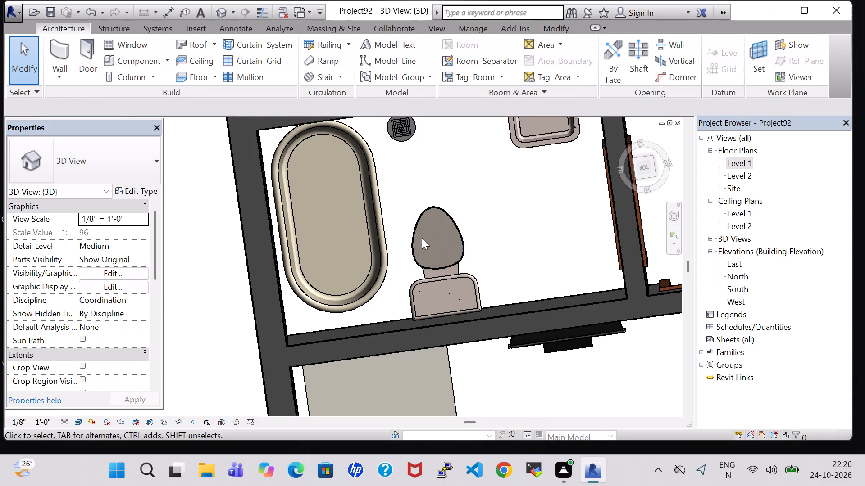
pyautogui.scroll(-10, 423, 238)
pyautogui.moveTo(529, 192); pyautogui.dragTo(464, 267, button='middle')
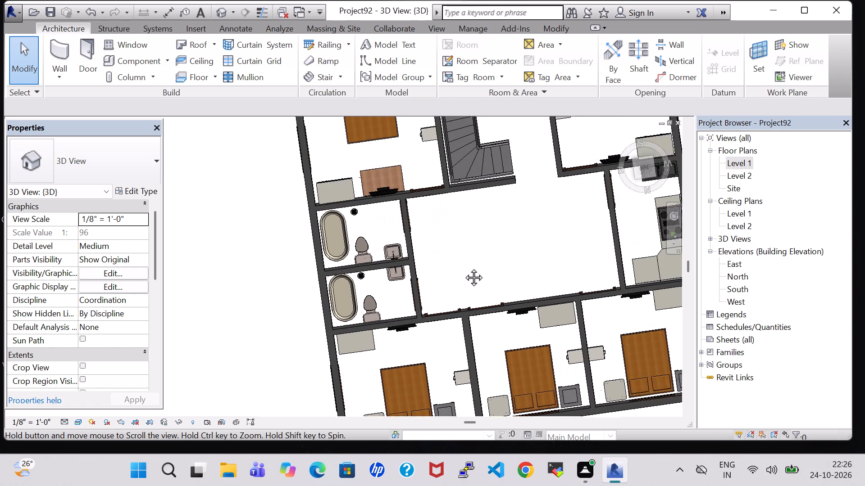
pyautogui.moveTo(464, 267); pyautogui.dragTo(456, 278, button='middle')
pyautogui.scroll(1, 457, 278)
pyautogui.moveTo(457, 278); pyautogui.dragTo(456, 176, button='middle')
pyautogui.keyDown('shift'); pyautogui.scroll(1, 457, 278); pyautogui.keyUp('shift')
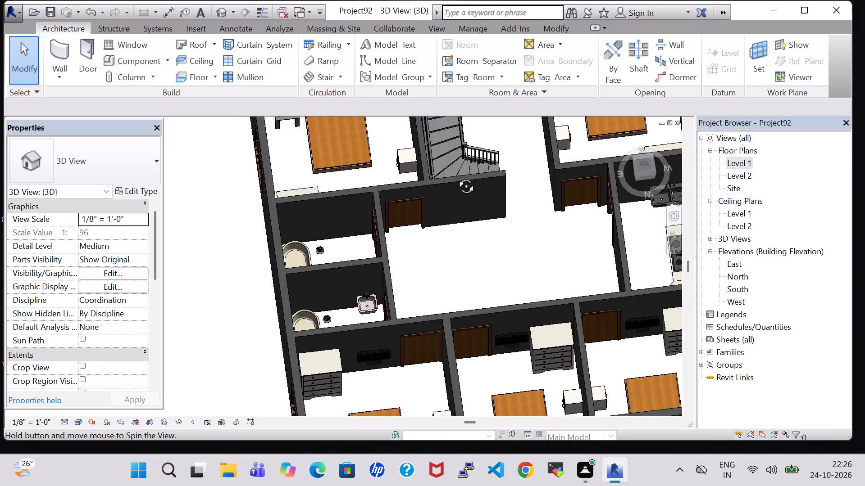
pyautogui.moveTo(456, 176); pyautogui.dragTo(456, 171, button='middle')
pyautogui.keyDown('shift'); pyautogui.moveTo(518, 148); pyautogui.dragTo(383, 101, button='middle'); pyautogui.keyUp('shift')
pyautogui.keyDown('shift'); pyautogui.scroll(1, 518, 148); pyautogui.keyUp('shift')
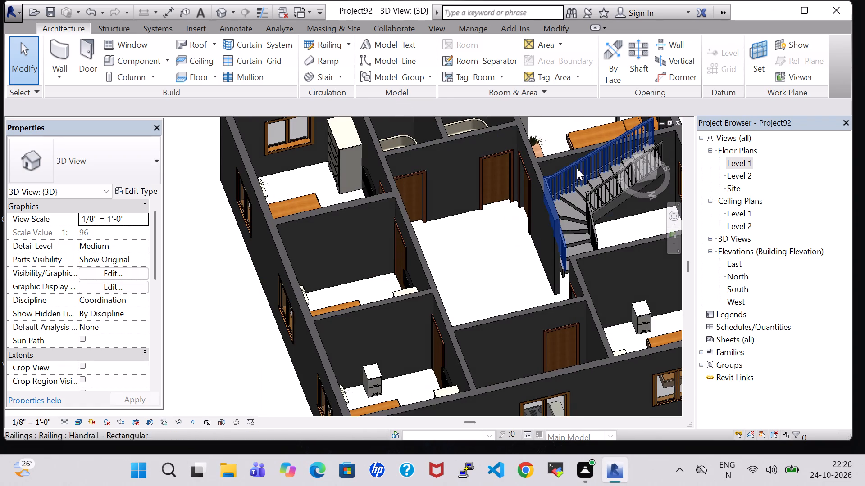
pyautogui.keyDown('shift'); pyautogui.moveTo(616, 232); pyautogui.dragTo(483, 244, button='middle'); pyautogui.keyUp('shift')
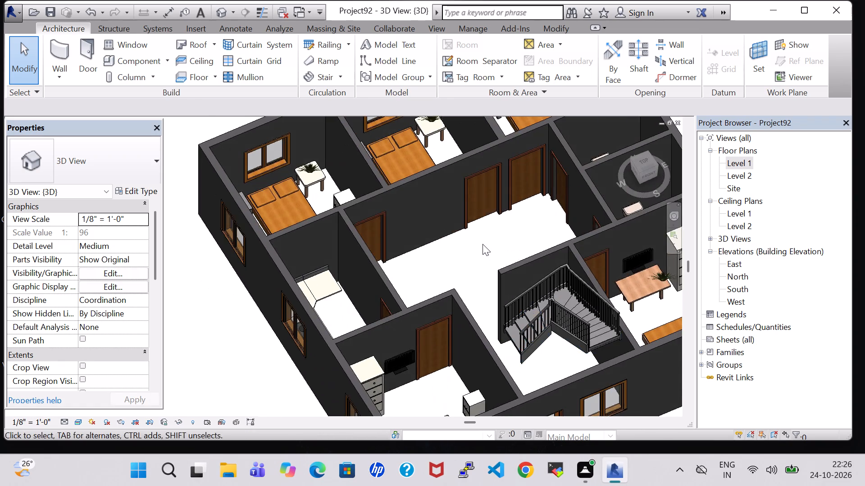
pyautogui.moveTo(483, 244); pyautogui.dragTo(453, 179, button='middle')
pyautogui.moveTo(463, 290); pyautogui.dragTo(464, 350, button='middle')
pyautogui.moveTo(468, 303); pyautogui.dragTo(461, 240, button='middle')
pyautogui.keyDown('shift'); pyautogui.moveTo(460, 262); pyautogui.dragTo(457, 298, button='middle'); pyautogui.keyUp('shift')
pyautogui.moveTo(454, 297); pyautogui.dragTo(457, 231, button='middle')
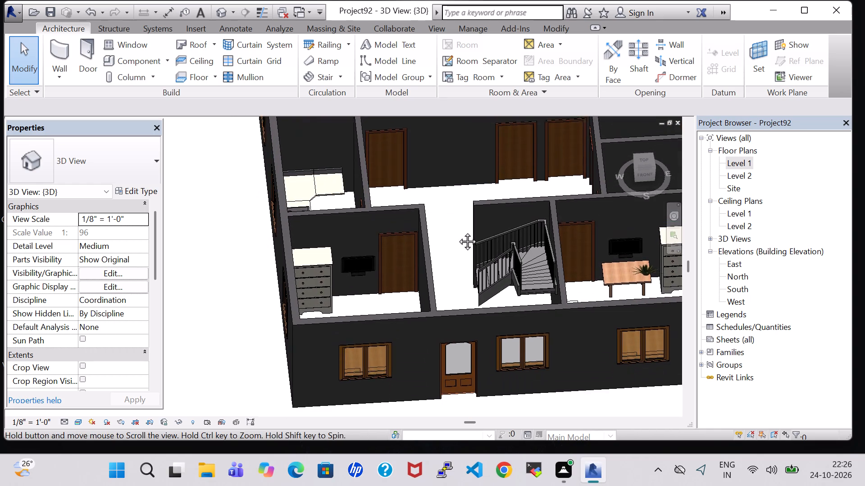
pyautogui.moveTo(457, 231); pyautogui.dragTo(459, 226, button='middle')
pyautogui.moveTo(460, 225); pyautogui.dragTo(460, 263, button='middle')
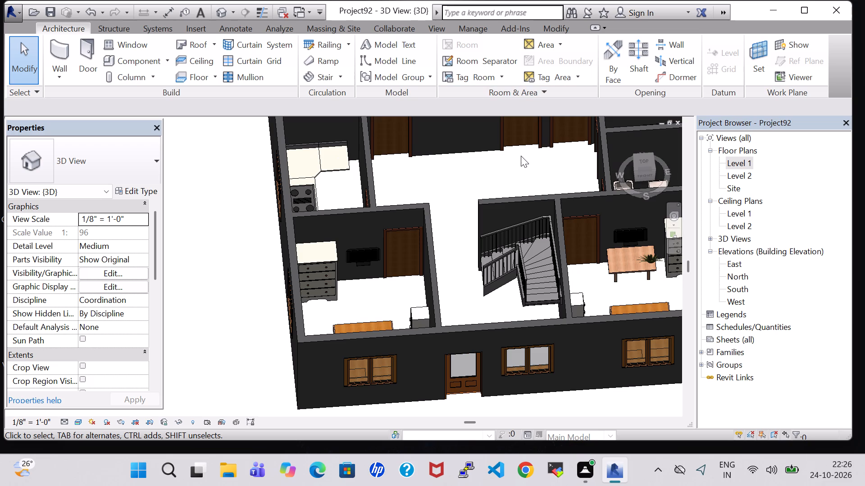
pyautogui.scroll(2, 517, 156)
pyautogui.moveTo(517, 156); pyautogui.dragTo(479, 165, button='middle')
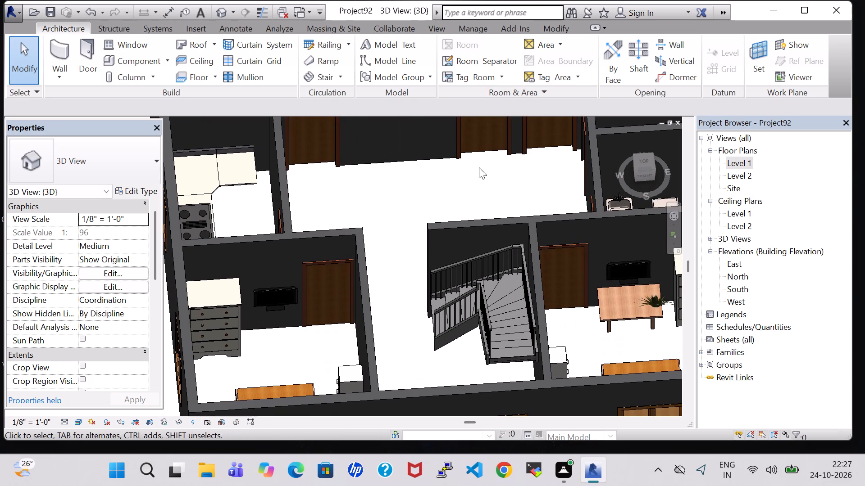
pyautogui.scroll(1, 465, 176)
pyautogui.keyDown('shift'); pyautogui.moveTo(465, 176); pyautogui.dragTo(510, 171, button='middle'); pyautogui.keyUp('shift')
pyautogui.keyDown('shift'); pyautogui.moveTo(510, 171); pyautogui.dragTo(478, 146, button='middle'); pyautogui.keyUp('shift')
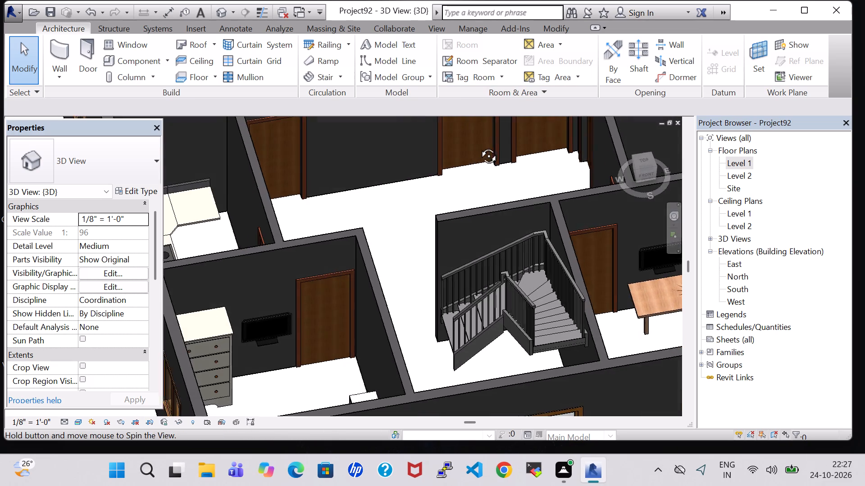
pyautogui.keyDown('shift'); pyautogui.moveTo(478, 146); pyautogui.dragTo(483, 183, button='middle'); pyautogui.keyUp('shift')
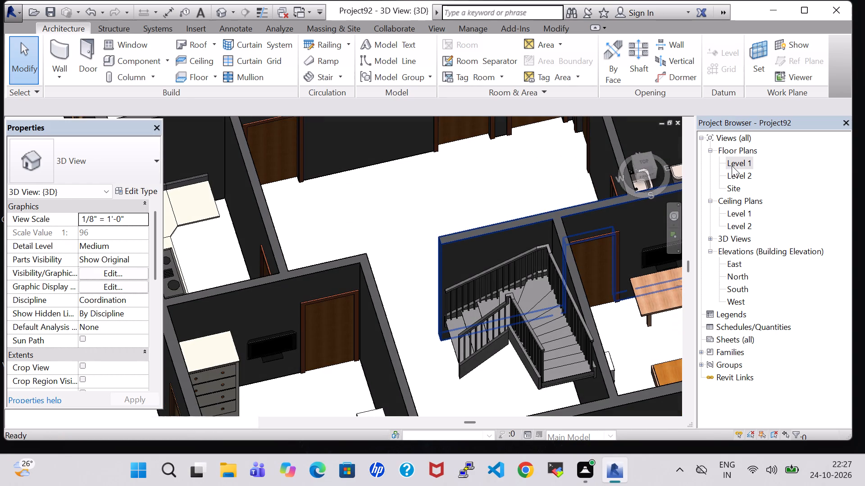
# On the Level 1 floor plan, place a tagged room in the open central space and name it BIG HALL.
pyautogui.doubleClick(732, 166)
pyautogui.scroll(-3, 464, 173)
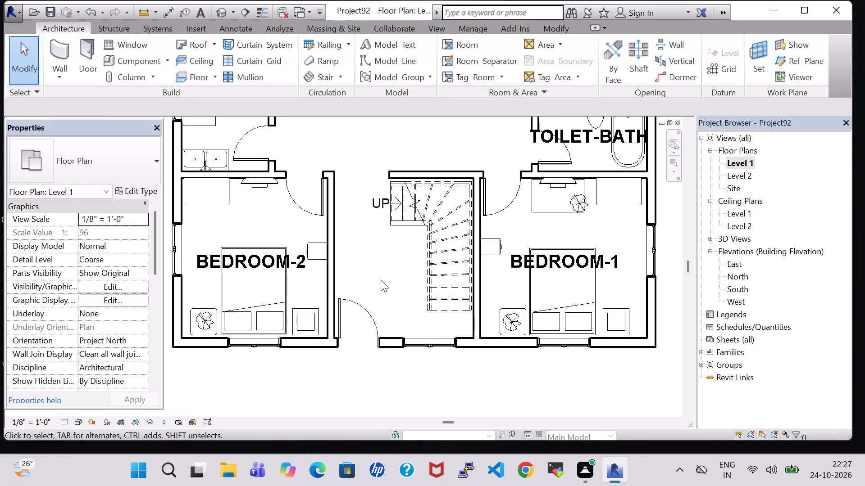
pyautogui.moveTo(381, 280); pyautogui.dragTo(392, 355, button='middle')
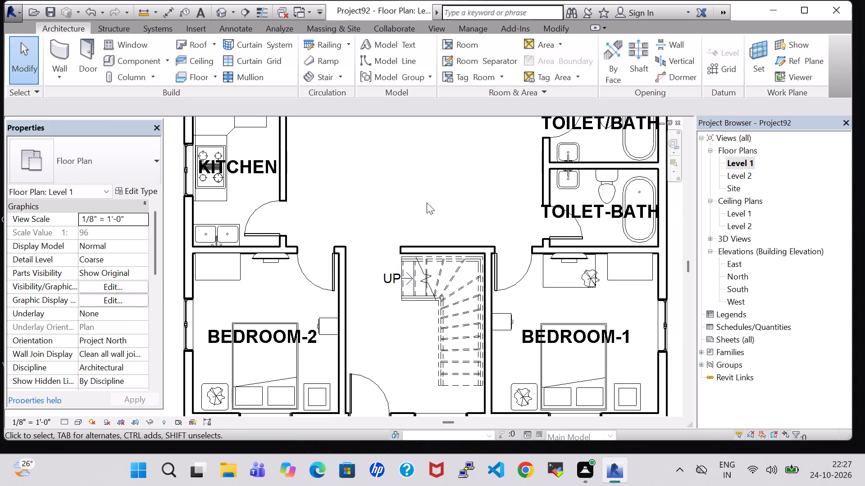
pyautogui.scroll(-2, 432, 181)
pyautogui.moveTo(431, 178); pyautogui.dragTo(434, 280, button='middle')
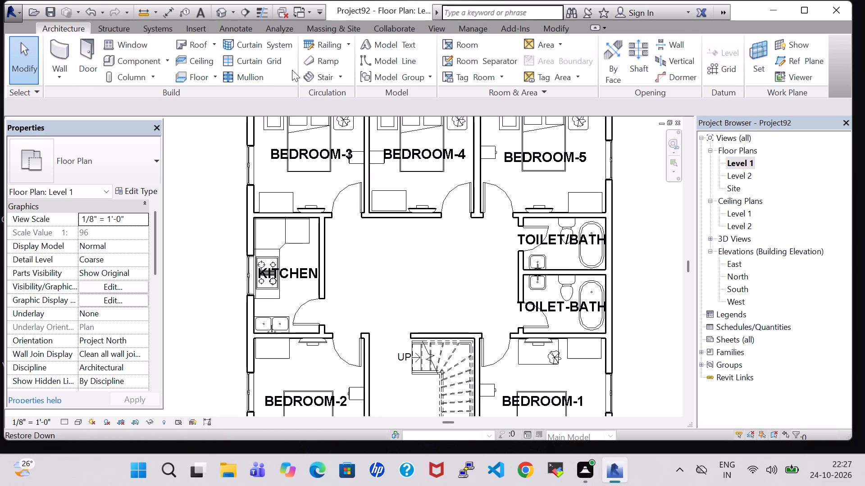
pyautogui.click(449, 43)
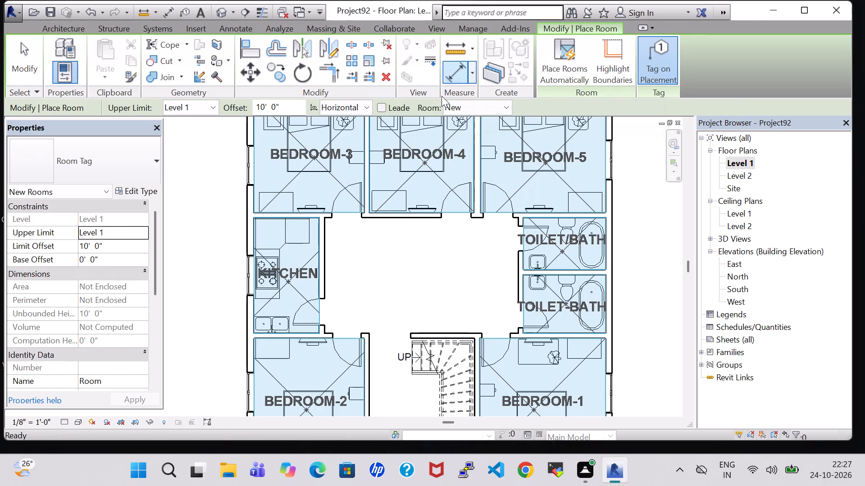
pyautogui.click(417, 283)
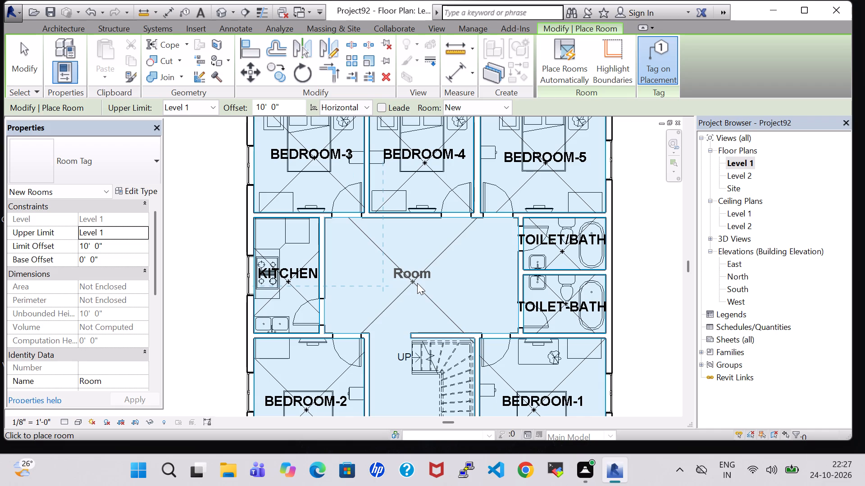
pyautogui.press('Escape')
pyautogui.doubleClick(418, 278)
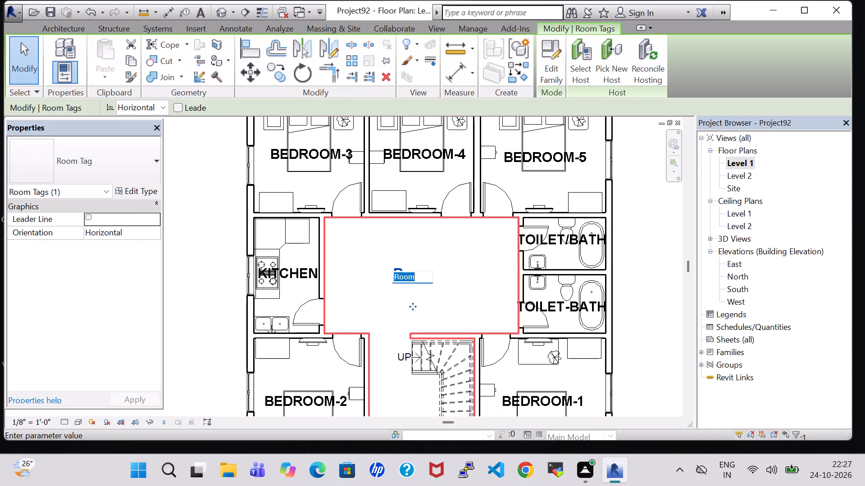
pyautogui.press('BackSpace')
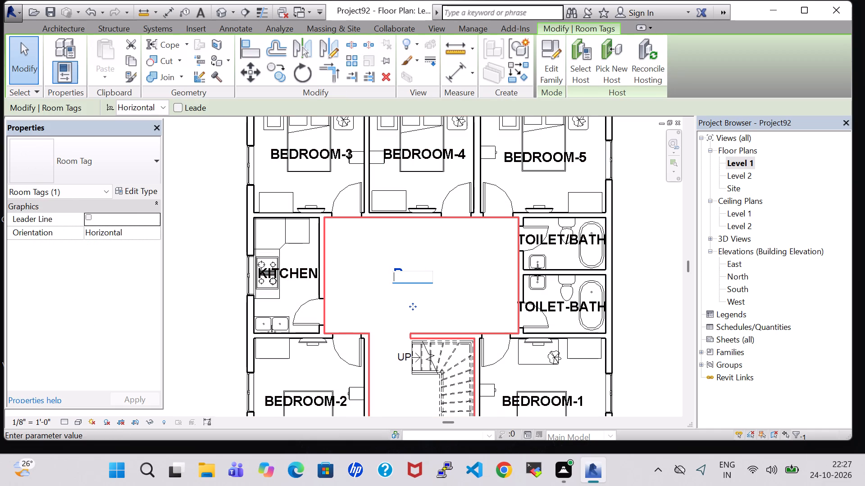
pyautogui.write('BIG HA')
pyautogui.write('LL')
pyautogui.press('Return')
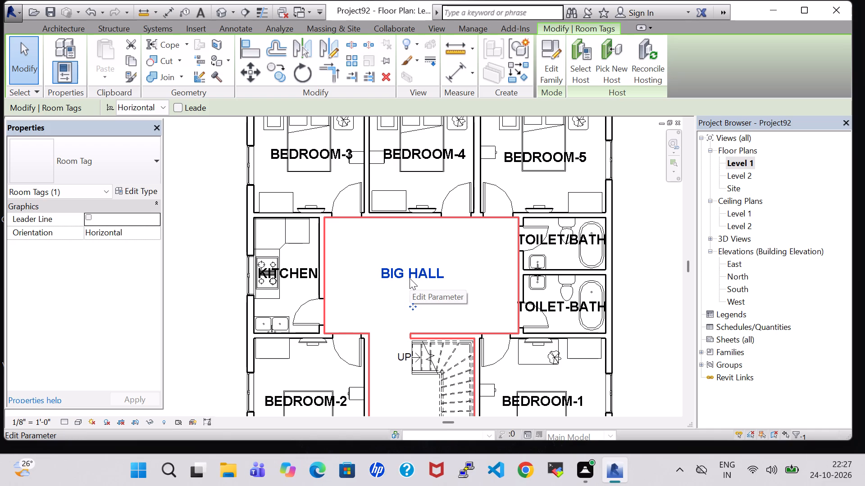
# Nudge the BIG HALL tag five increments right and one increment up within the hall.
pyautogui.press('Right')
pyautogui.press('Right')
pyautogui.press('Right')
pyautogui.press('Right')
pyautogui.press('Right')
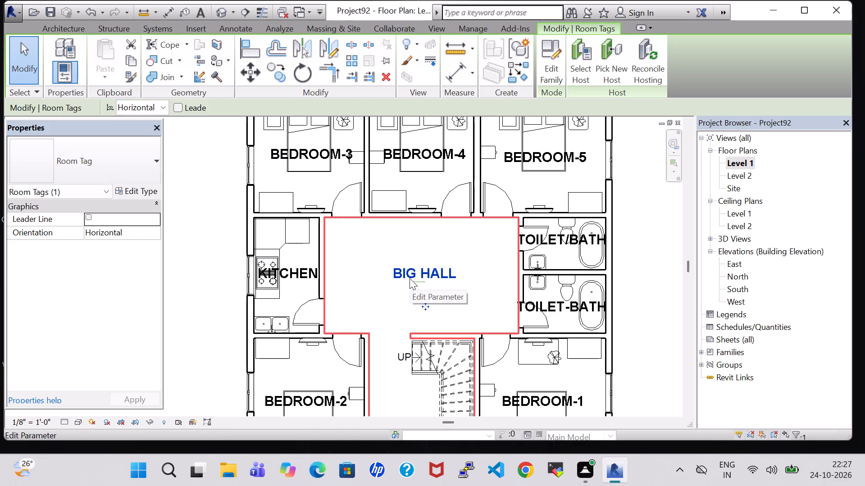
pyautogui.press('Up')
pyautogui.click(657, 316)
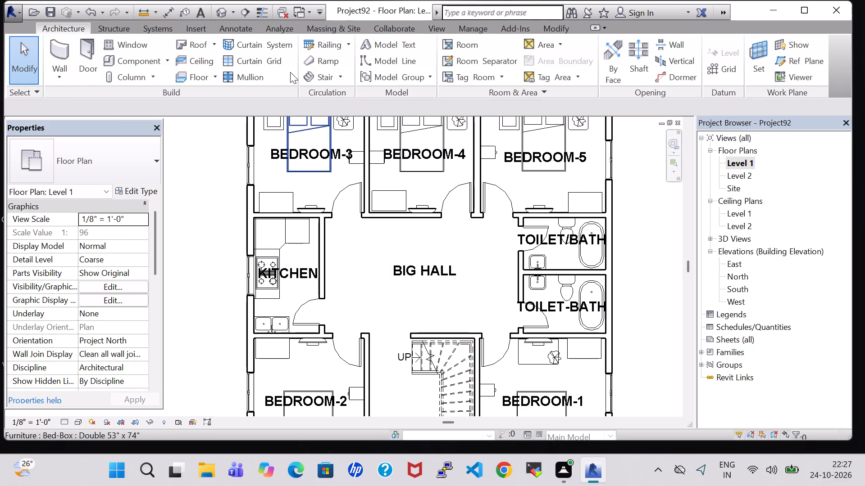
# Load the Table-Dining Round w Chairs family from the Tables folder and place its 36" Diameter type between KITCHEN and the BIG HALL label.
pyautogui.click(128, 63)
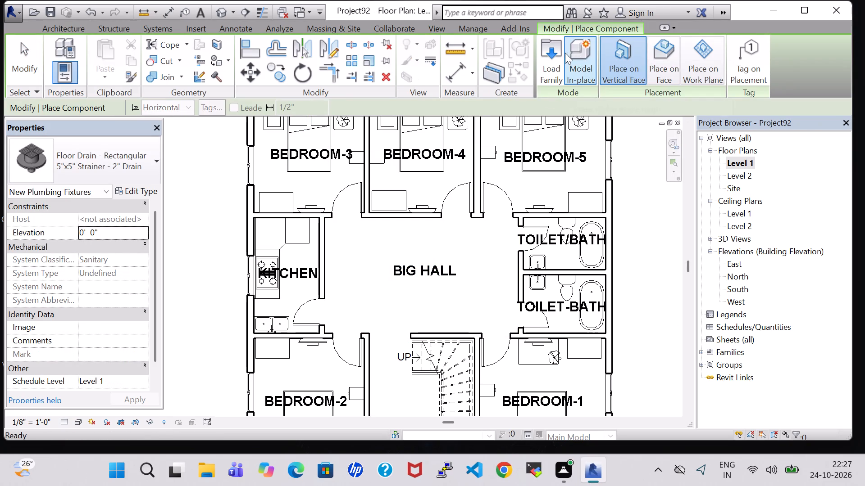
pyautogui.click(557, 54)
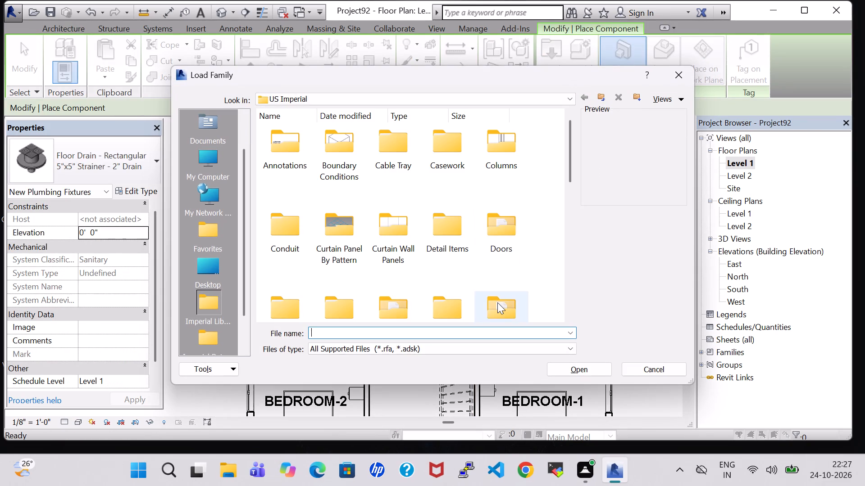
pyautogui.doubleClick(497, 302)
pyautogui.doubleClick(447, 156)
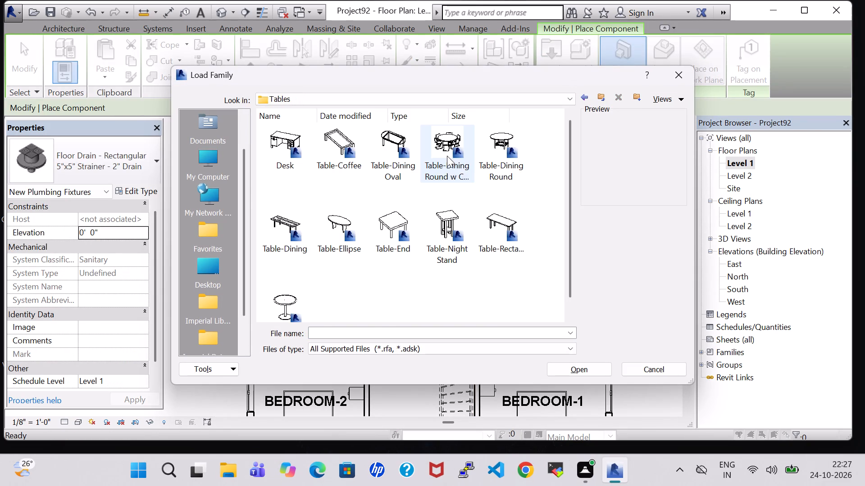
pyautogui.click(447, 156)
pyautogui.click(579, 372)
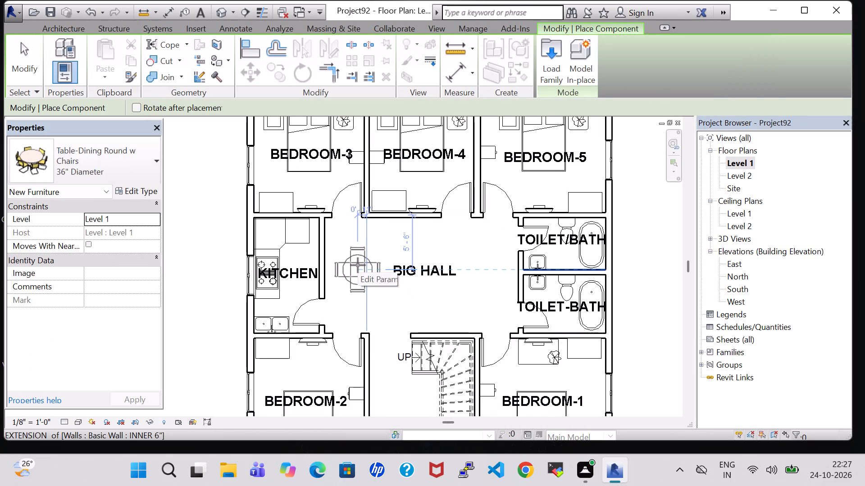
pyautogui.scroll(3, 358, 265)
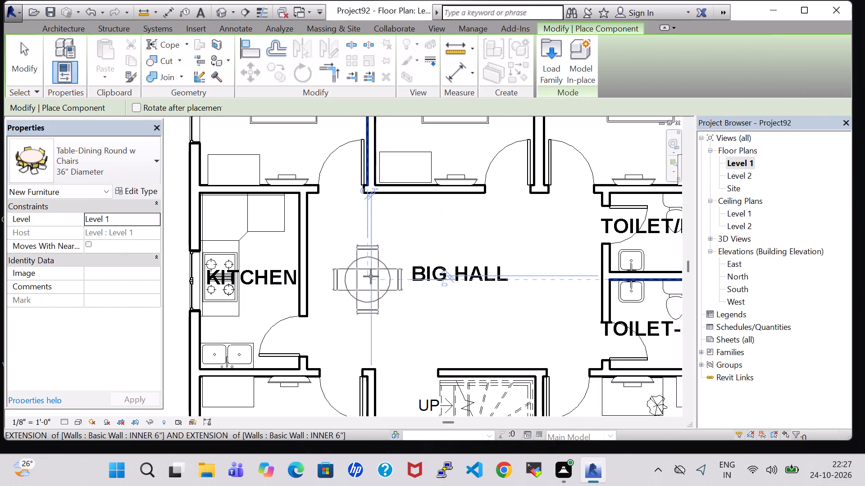
pyautogui.click(371, 276)
pyautogui.press('Escape')
pyautogui.press('Escape')
pyautogui.press('Escape')
# Change the placed round dining table to the 60" Diameter type.
pyautogui.click(369, 275)
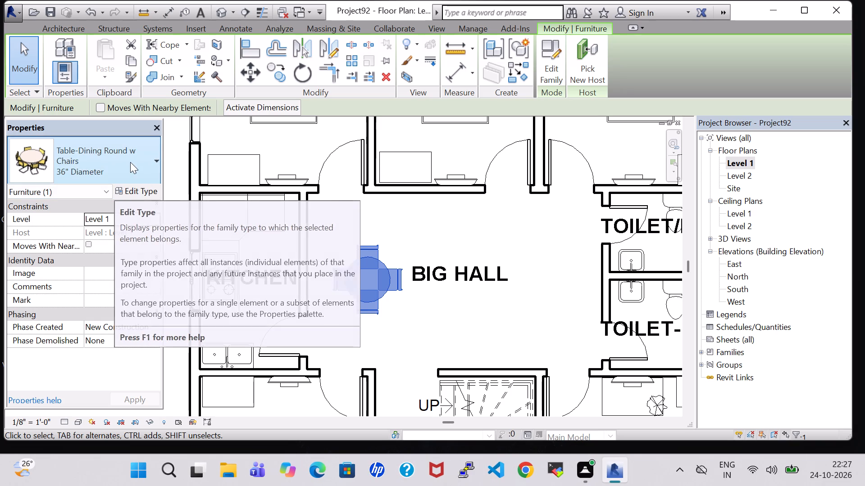
pyautogui.click(136, 189)
pyautogui.click(433, 107)
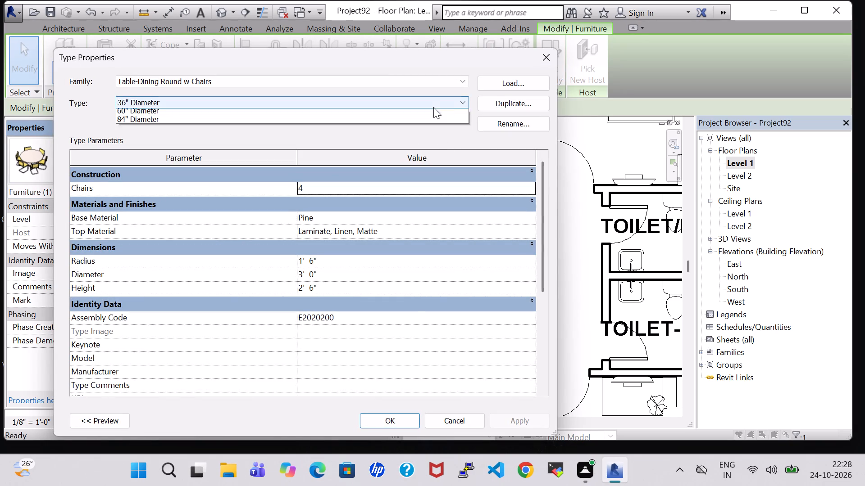
pyautogui.click(373, 123)
pyautogui.click(403, 423)
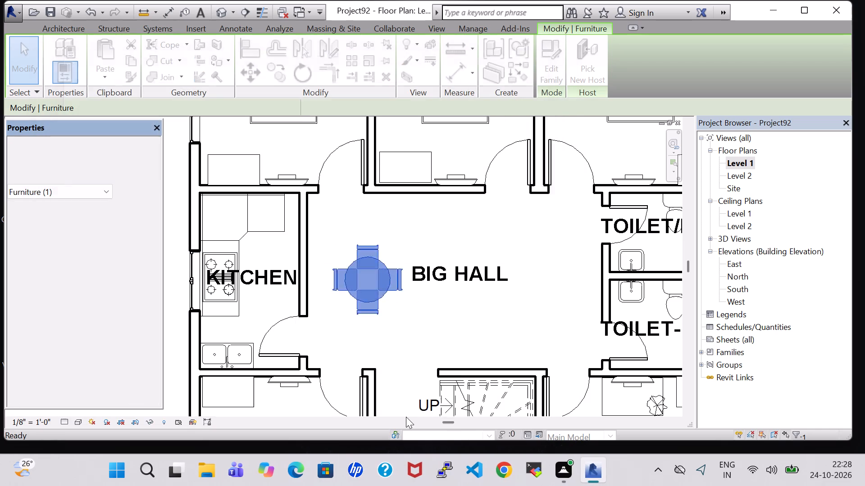
# Nudge the round dining table slightly up and right in the hall, beside the BIG HALL label.
pyautogui.press('Up')
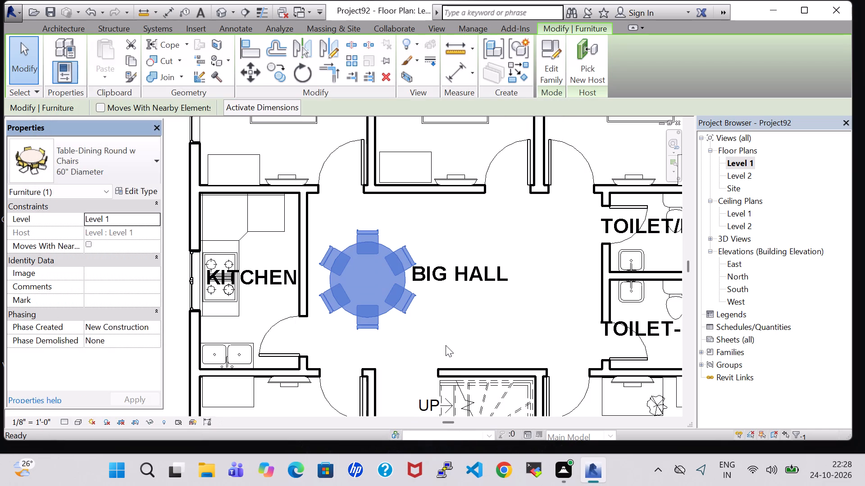
pyautogui.click(485, 304)
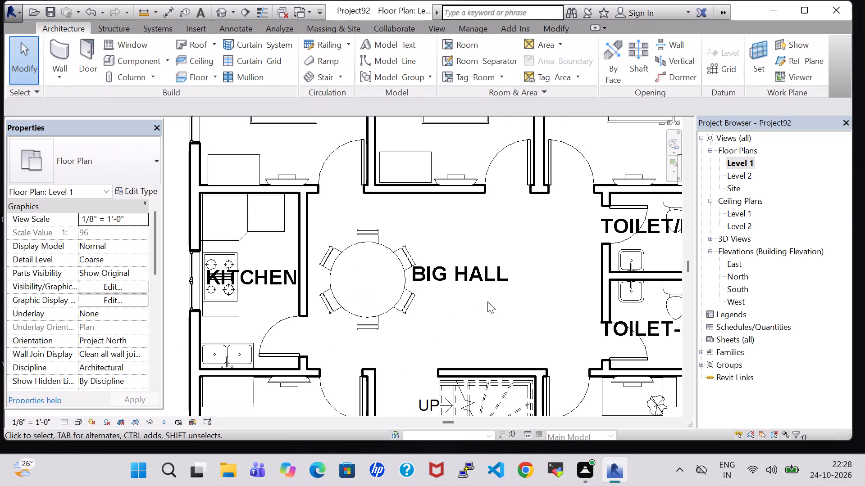
pyautogui.press('Up')
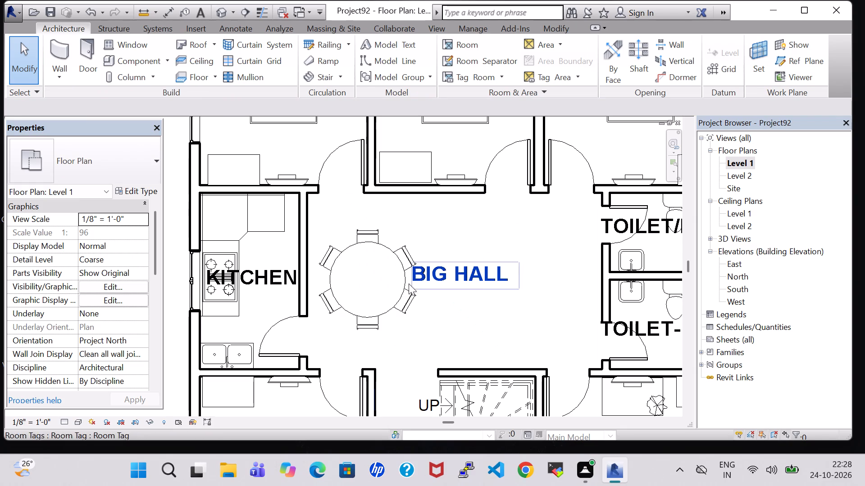
pyautogui.click(363, 284)
pyautogui.press('Up')
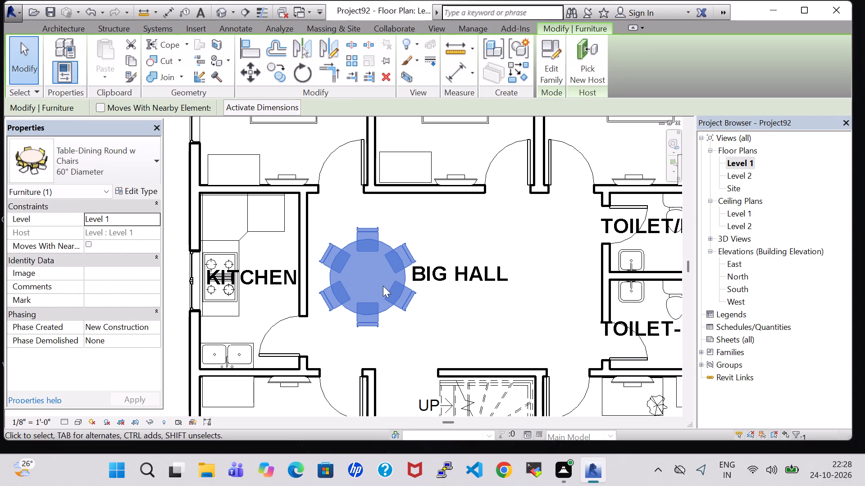
pyautogui.press('Right')
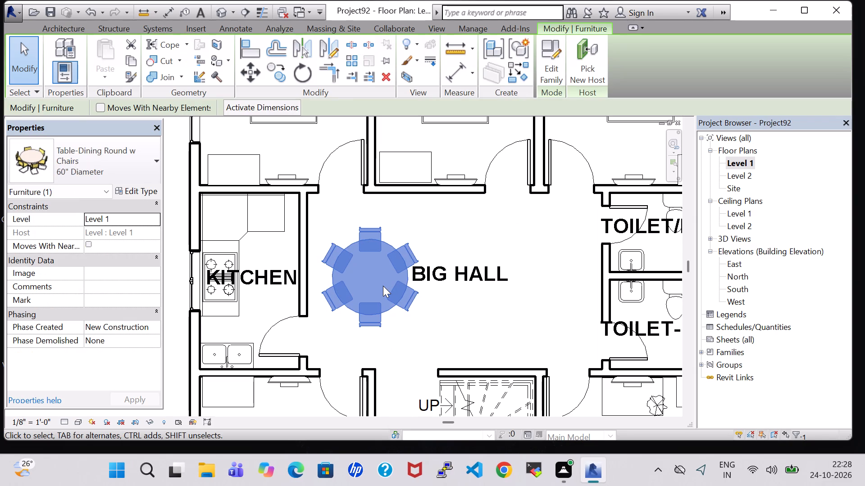
pyautogui.press('Up')
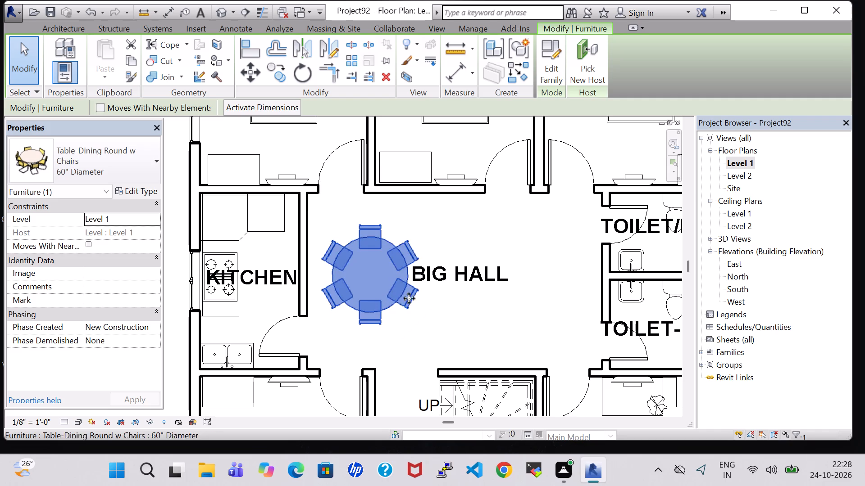
pyautogui.click(532, 327)
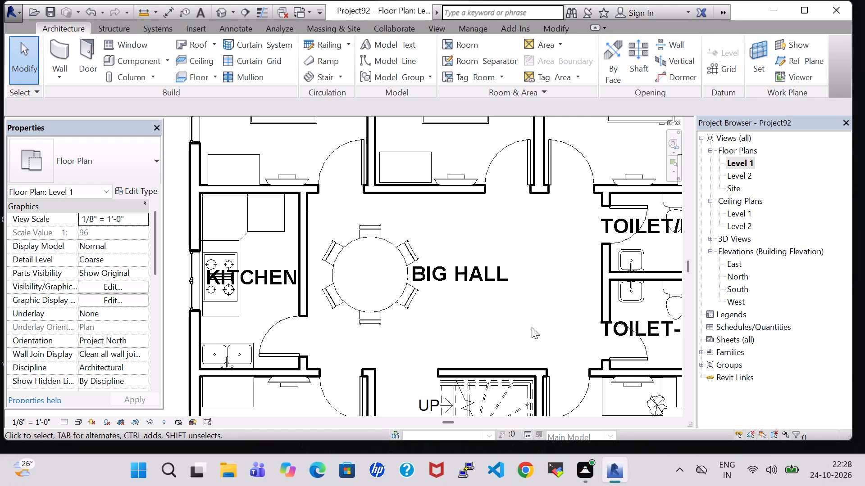
# Nudge the round dining table two increments left, away from the BIG HALL label.
pyautogui.click(368, 247)
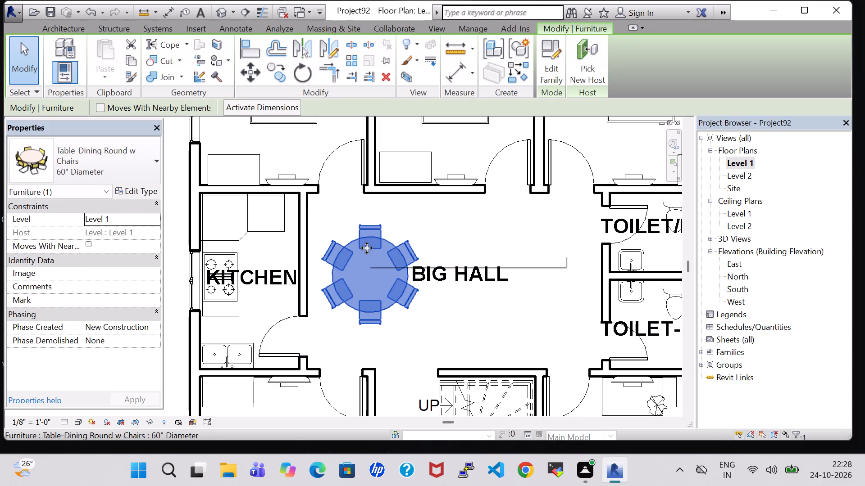
pyautogui.press('Left')
pyautogui.press('Left')
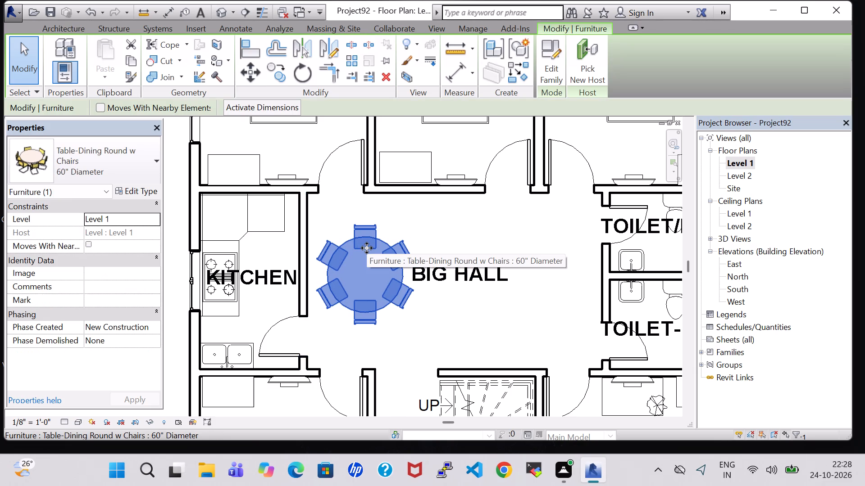
pyautogui.click(538, 284)
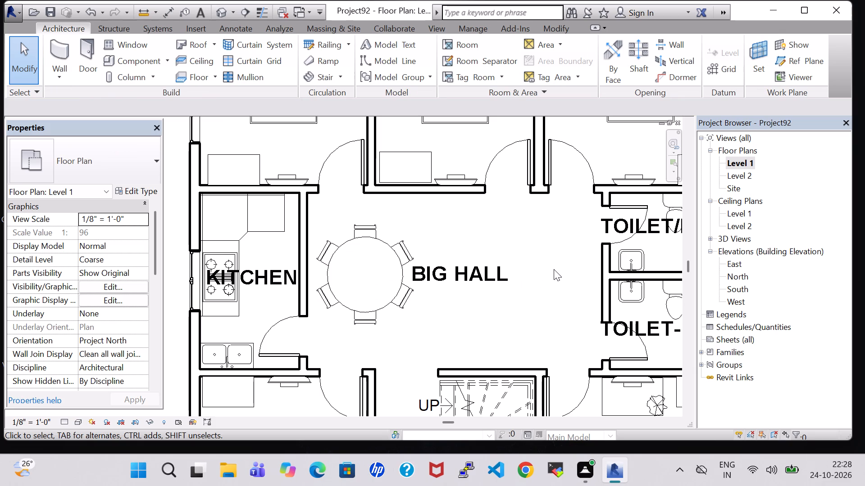
# Adjust the BIG HALL tag by nudging it one increment right and two increments back left, close to the dining table.
pyautogui.scroll(-1, 554, 269)
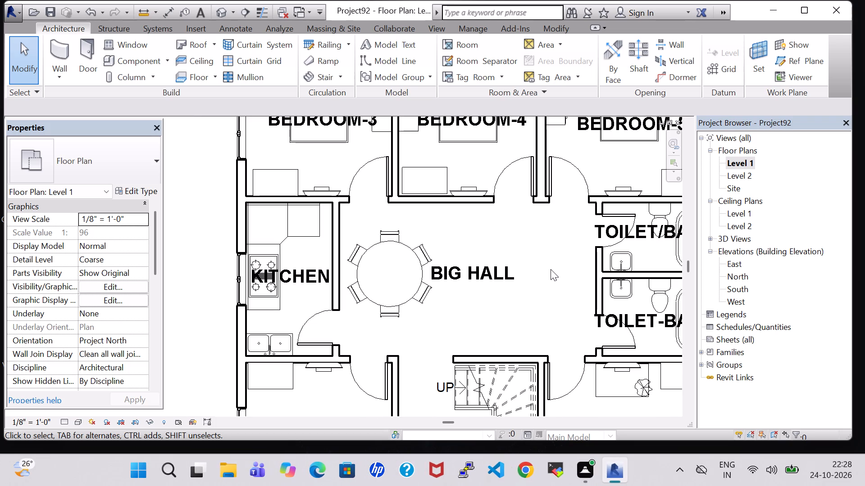
pyautogui.click(460, 274)
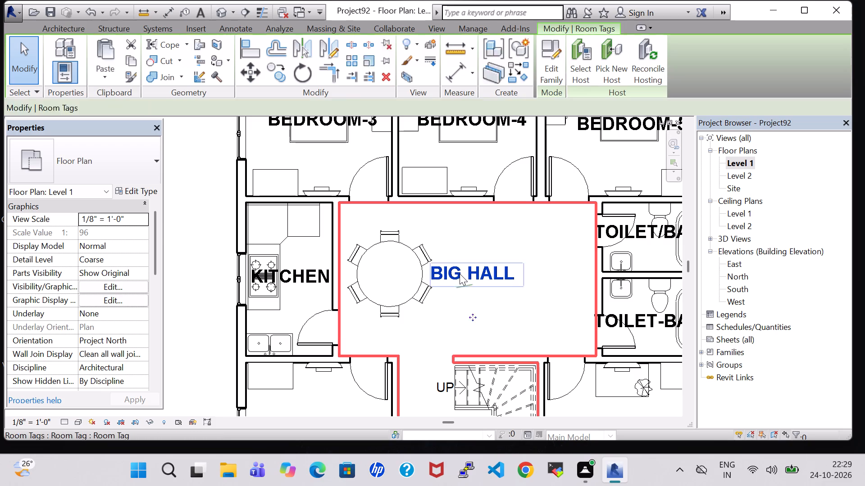
pyautogui.press('Right')
pyautogui.click(512, 243)
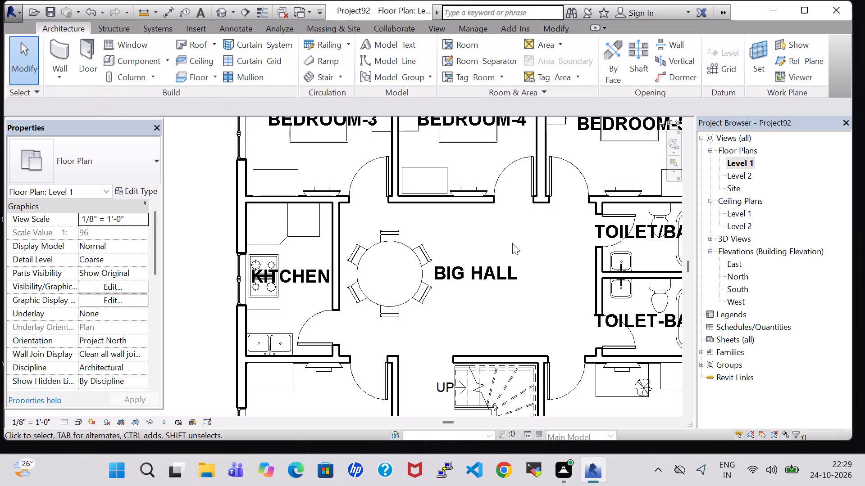
pyautogui.click(496, 263)
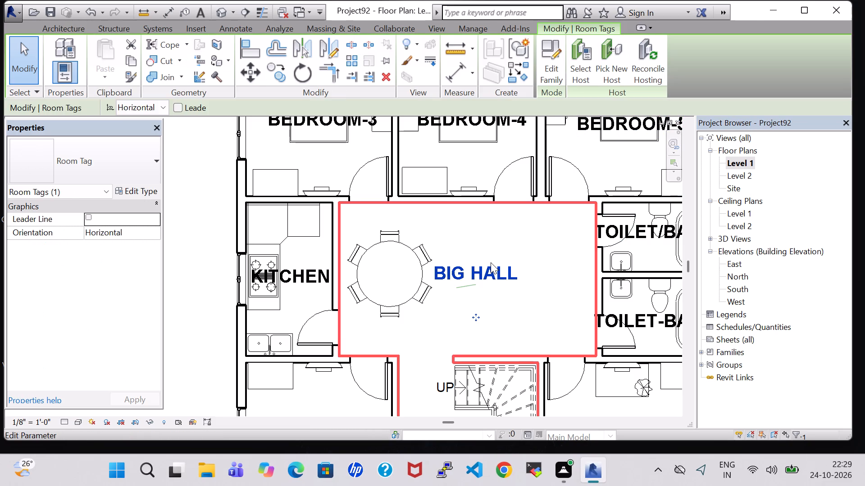
pyautogui.press('Left')
pyautogui.press('Left')
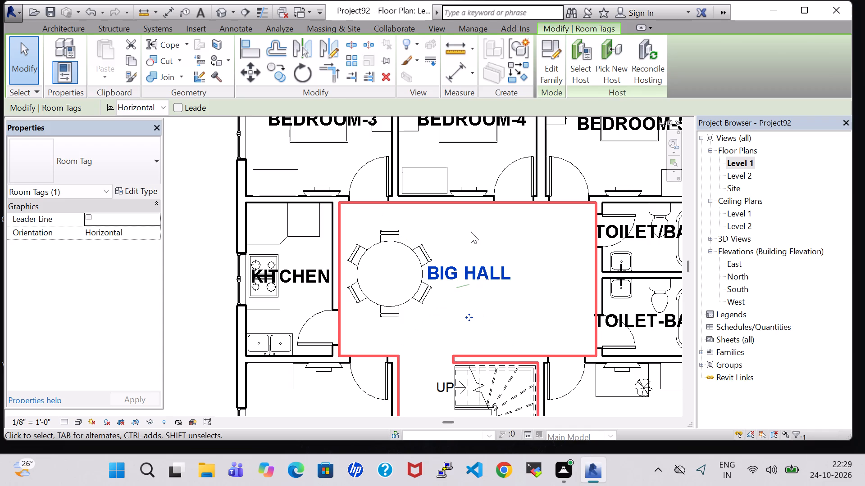
pyautogui.click(471, 232)
# Load the Sofa-Corbu family from the Furniture Seating folder and place a sofa in the hall, just above the BIG HALL label's right end.
pyautogui.scroll(-3, 471, 232)
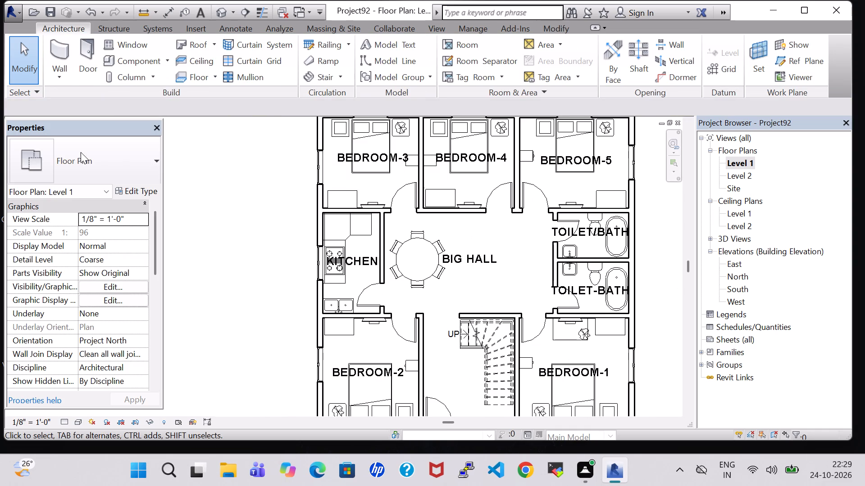
pyautogui.click(138, 63)
pyautogui.click(547, 65)
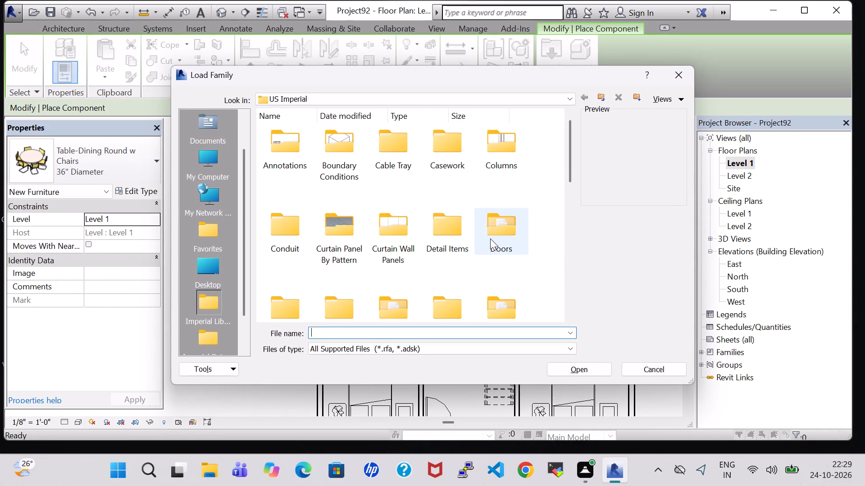
pyautogui.doubleClick(503, 295)
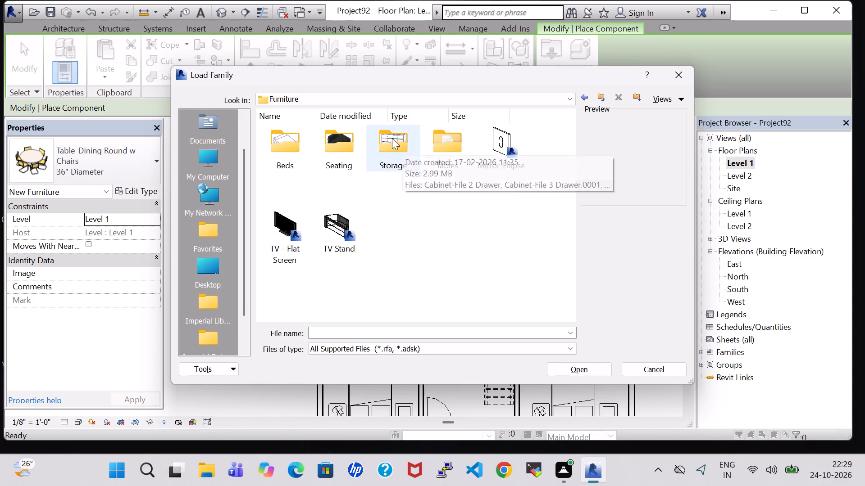
pyautogui.doubleClick(392, 138)
pyautogui.click(586, 94)
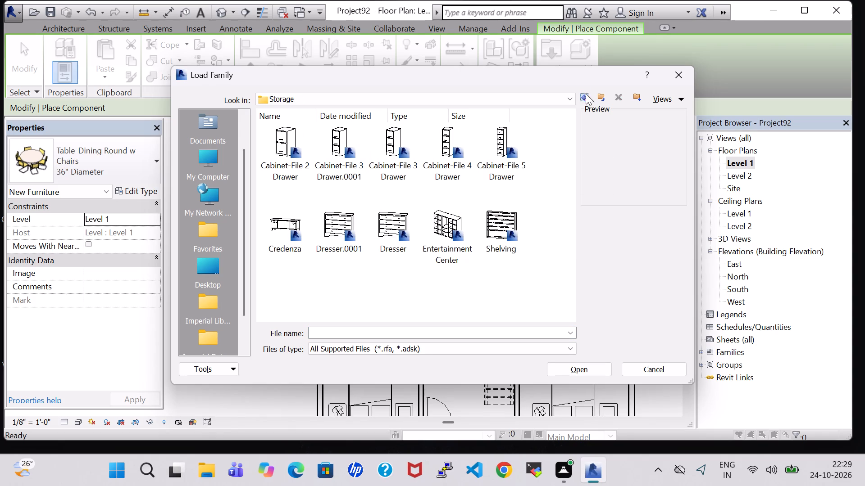
pyautogui.doubleClick(339, 146)
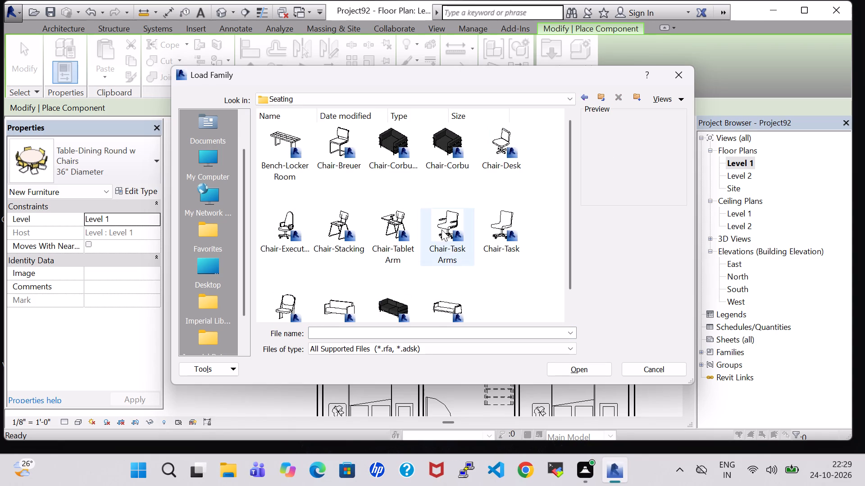
pyautogui.click(391, 297)
pyautogui.click(607, 373)
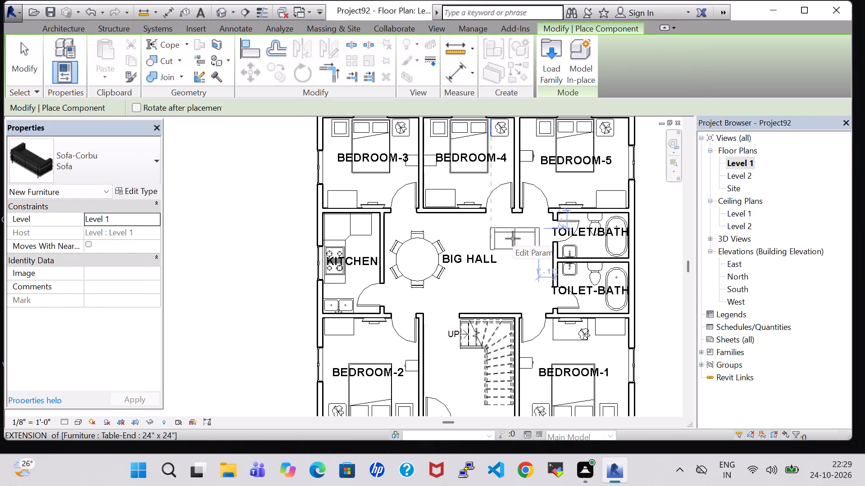
pyautogui.scroll(2, 513, 238)
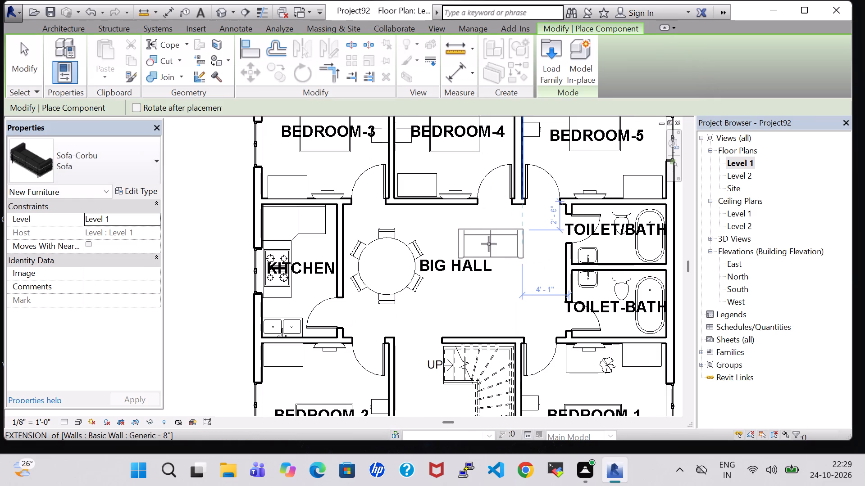
pyautogui.click(489, 244)
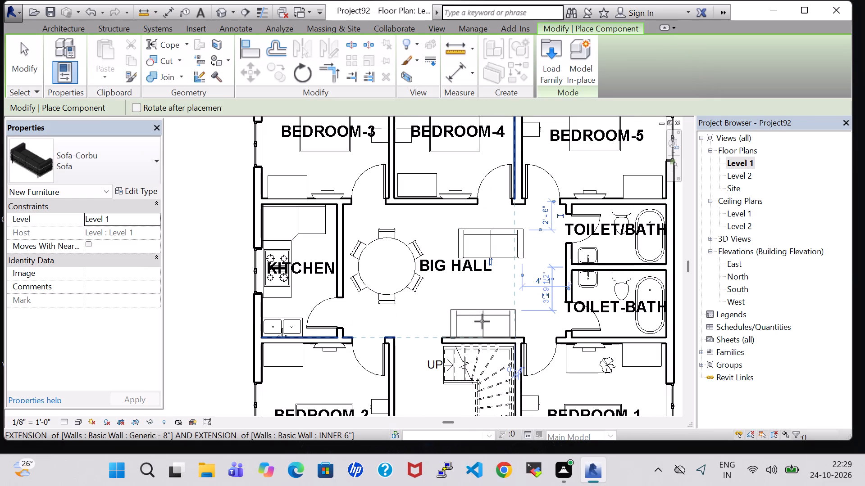
# Place a second Sofa-Corbu rotated 180° to face the first, then nudge it down to about 7" from the wall above the stair.
pyautogui.press('space')
pyautogui.press('space')
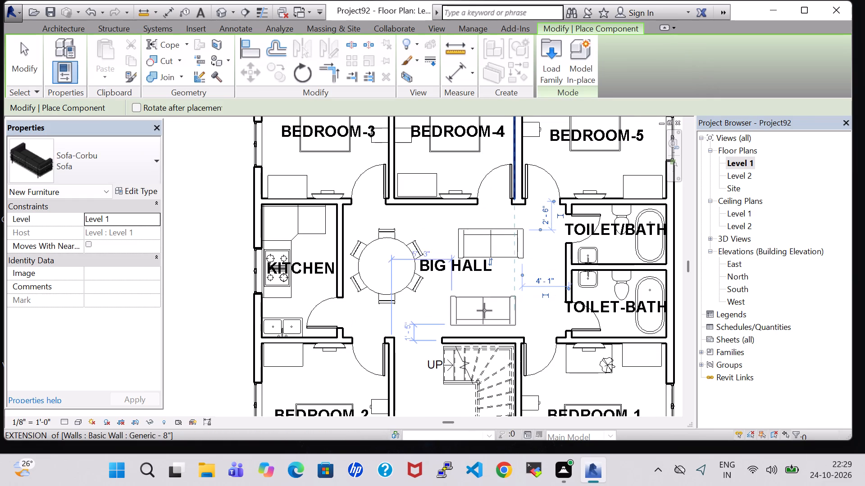
pyautogui.scroll(7, 484, 319)
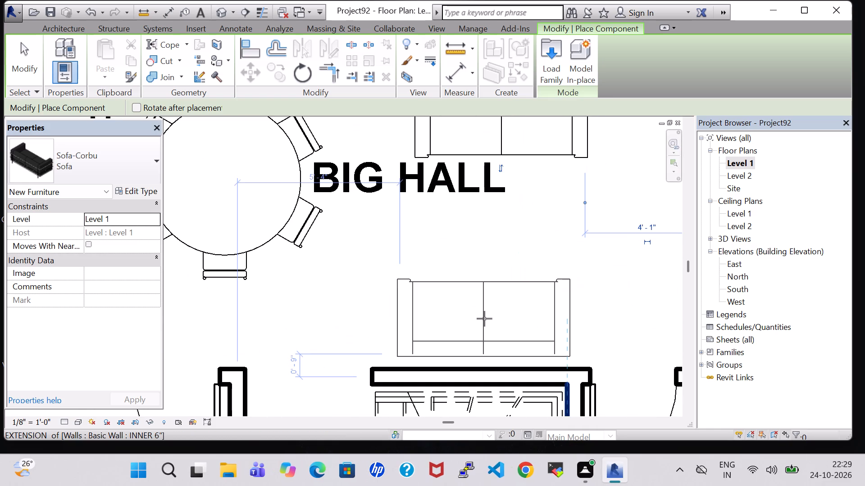
pyautogui.click(484, 321)
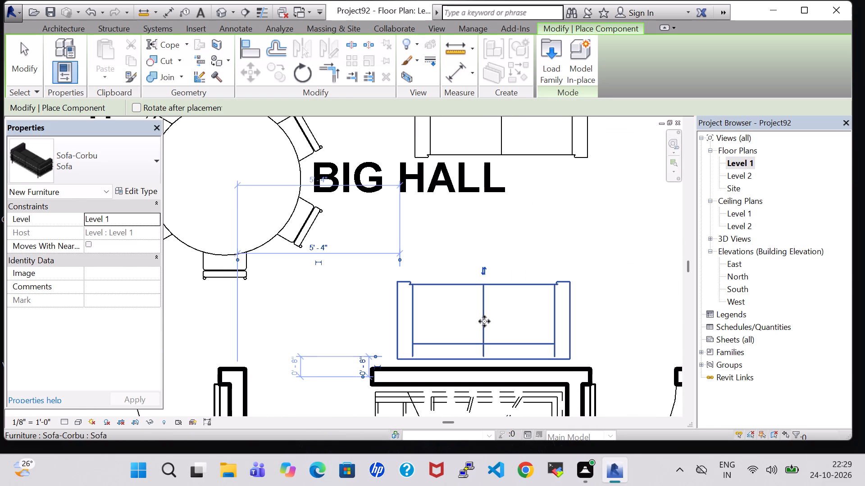
pyautogui.press('Escape')
pyautogui.press('Escape')
pyautogui.click(484, 321)
pyautogui.press('Down')
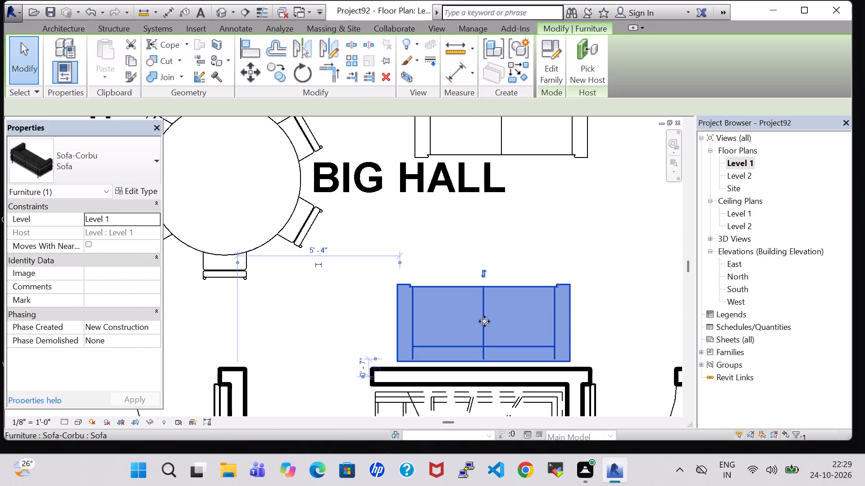
pyautogui.click(526, 230)
# Nudge the upper sofa three increments left to line up with the lower sofa.
pyautogui.scroll(-6, 526, 230)
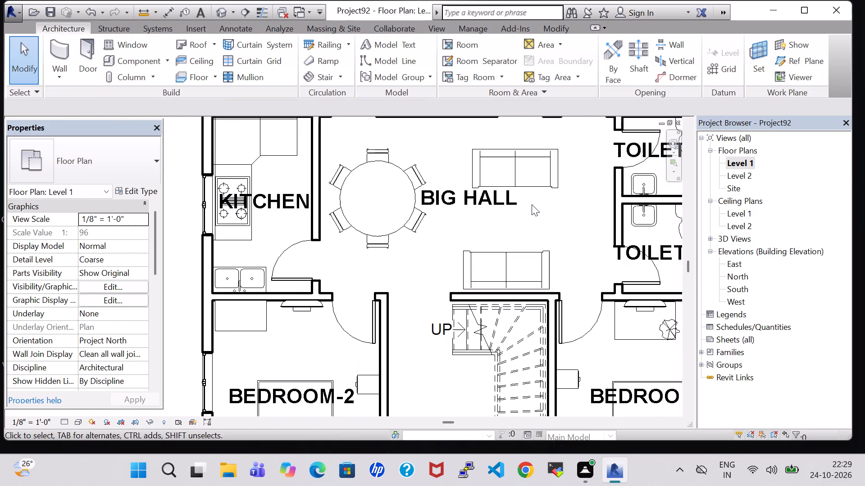
pyautogui.scroll(-2, 532, 204)
pyautogui.click(531, 193)
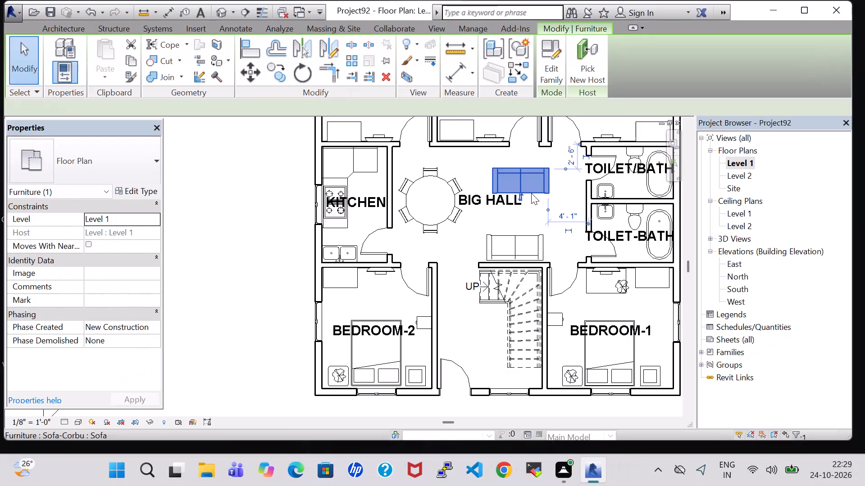
pyautogui.press('Left')
pyautogui.press('Left')
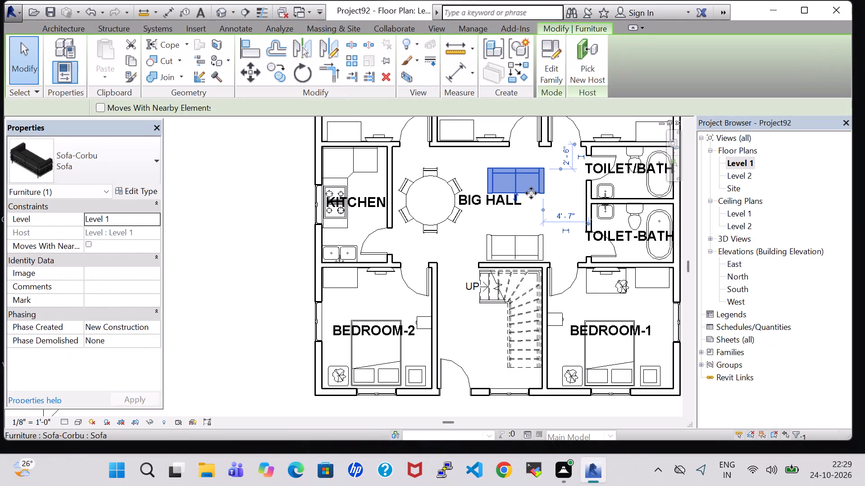
pyautogui.press('Left')
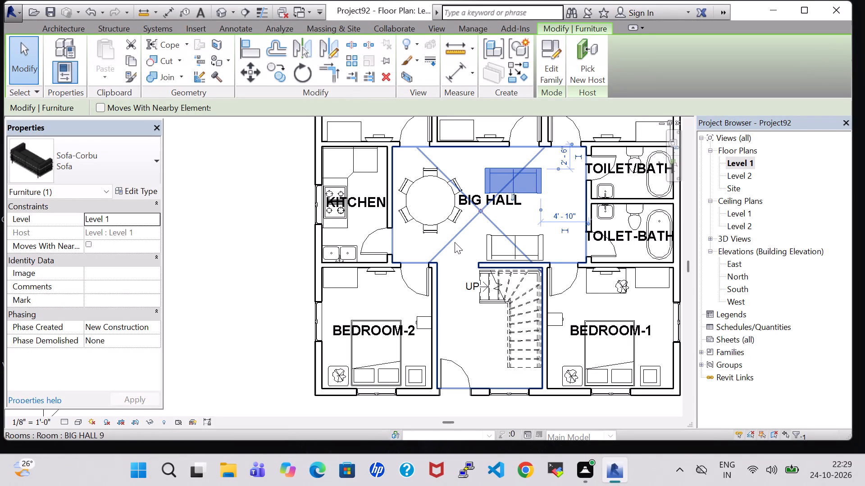
pyautogui.click(509, 216)
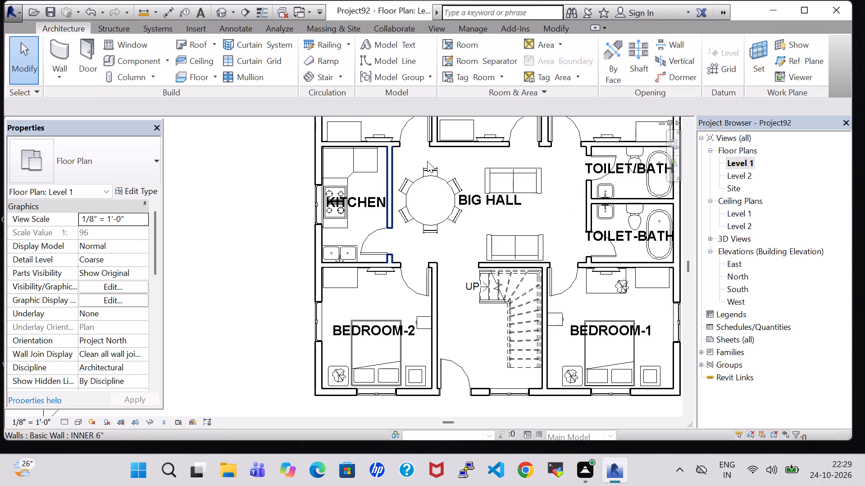
# Load the Table-Dining Oval family from the Furniture Tables folder and place its 36" x 72" type between the two sofas.
pyautogui.click(138, 62)
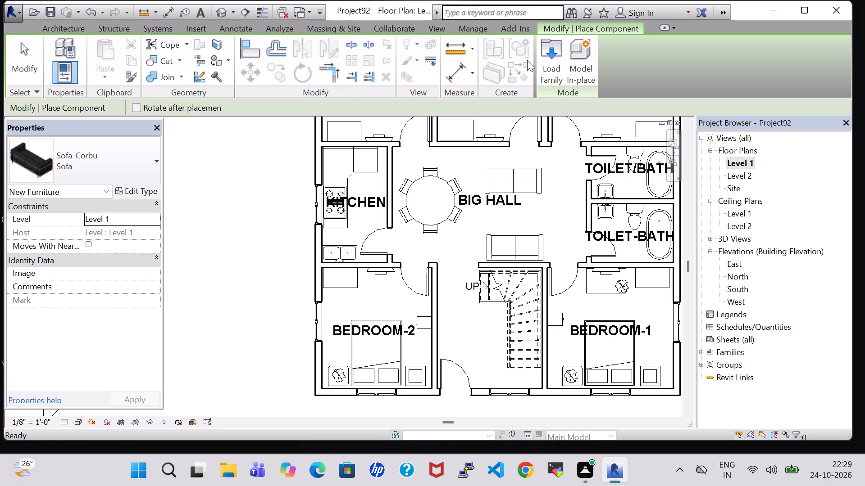
pyautogui.click(557, 63)
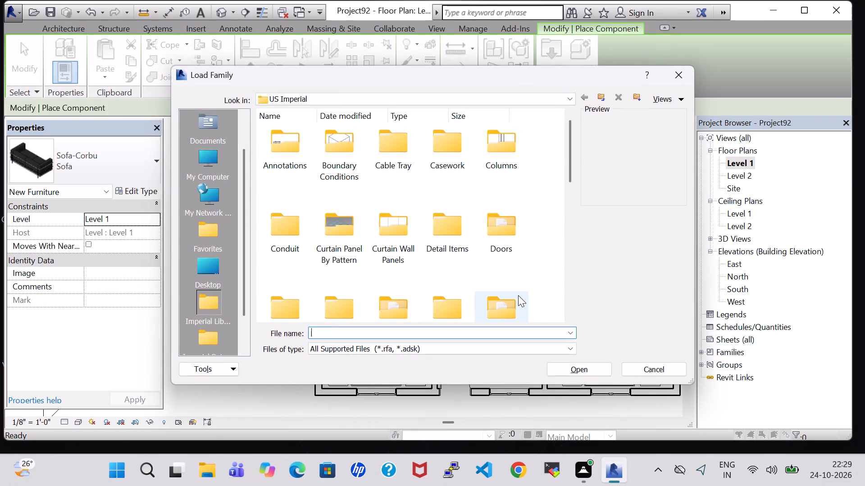
pyautogui.scroll(-1, 518, 295)
pyautogui.doubleClick(491, 172)
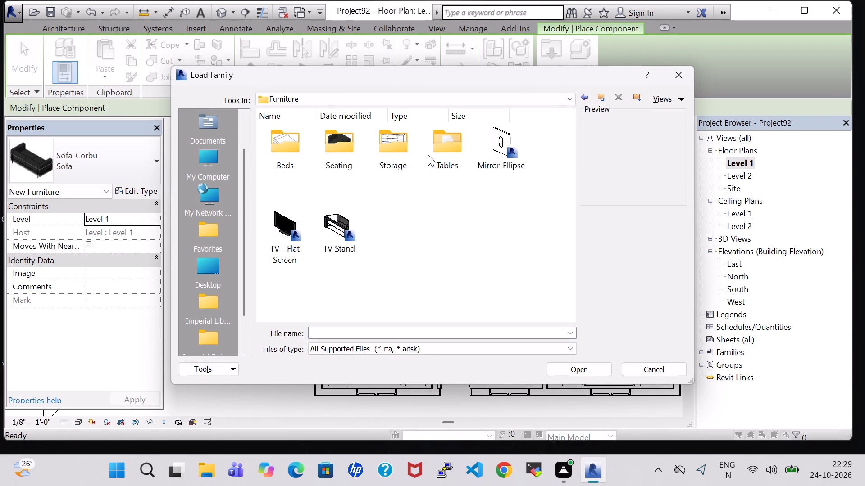
pyautogui.doubleClick(434, 156)
pyautogui.click(372, 165)
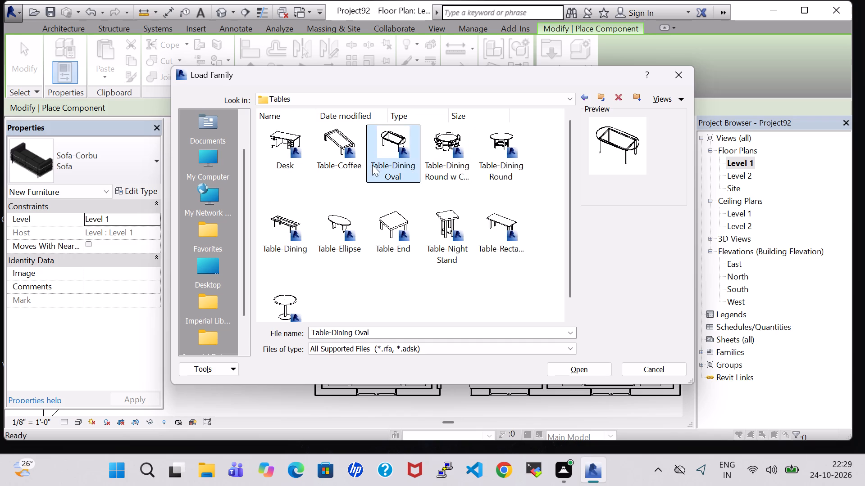
pyautogui.click(578, 371)
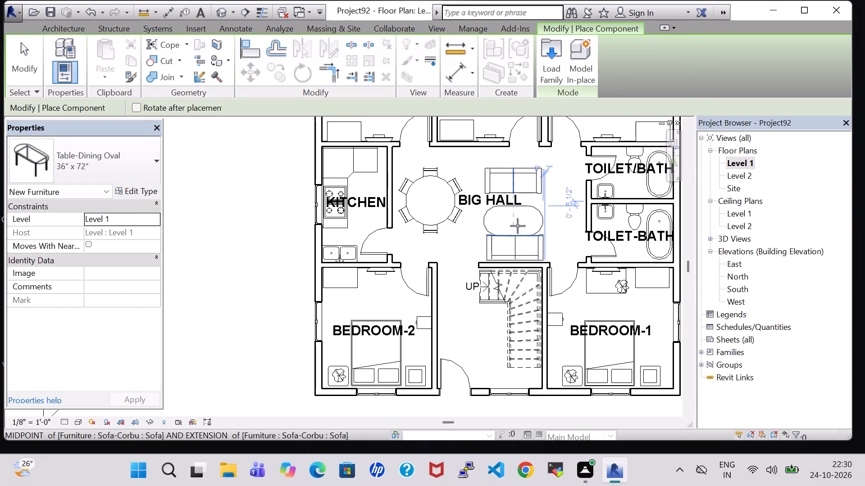
pyautogui.scroll(4, 518, 226)
pyautogui.click(512, 208)
pyautogui.press('Escape')
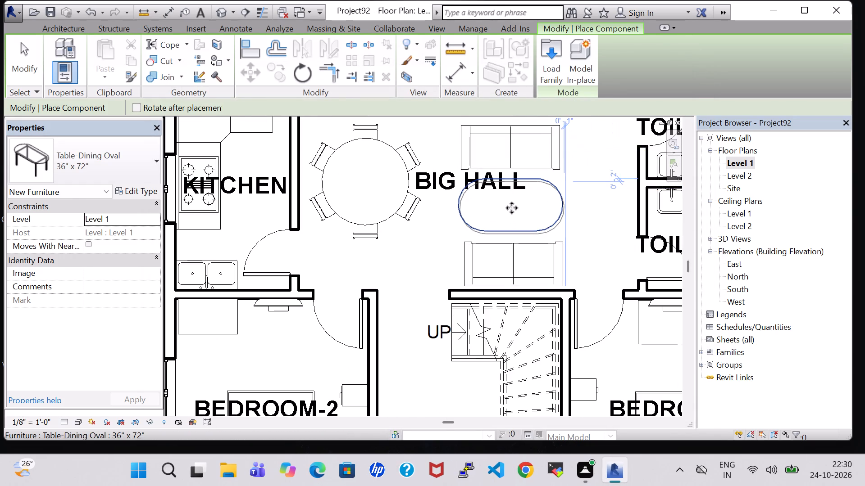
pyautogui.press('Escape')
# Change the oval table between the sofas to the 36" x 48" type.
pyautogui.click(550, 219)
pyautogui.click(551, 223)
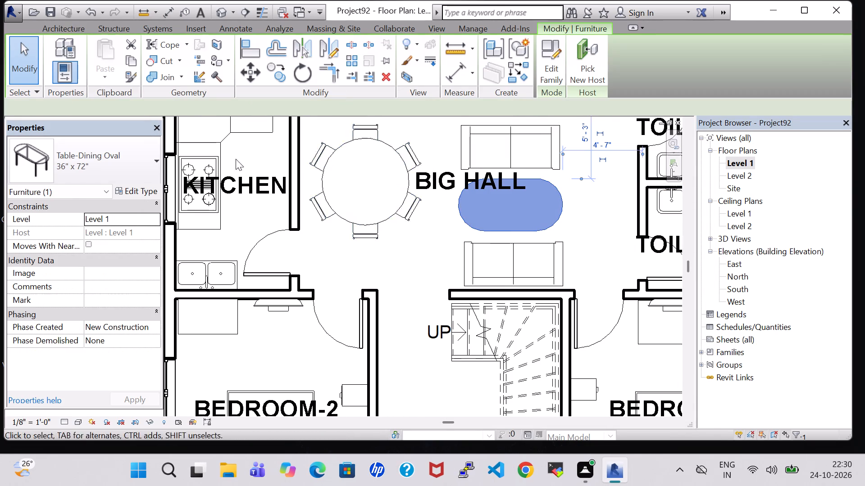
pyautogui.click(133, 186)
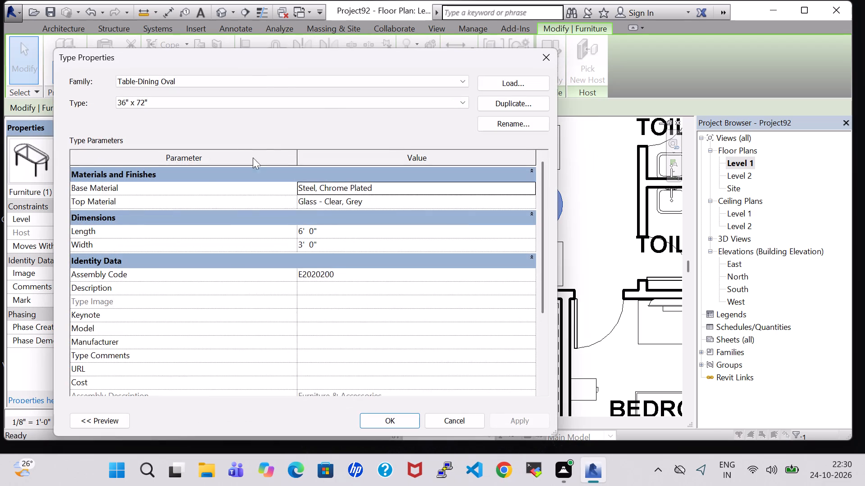
pyautogui.click(331, 108)
pyautogui.click(331, 106)
pyautogui.click(327, 110)
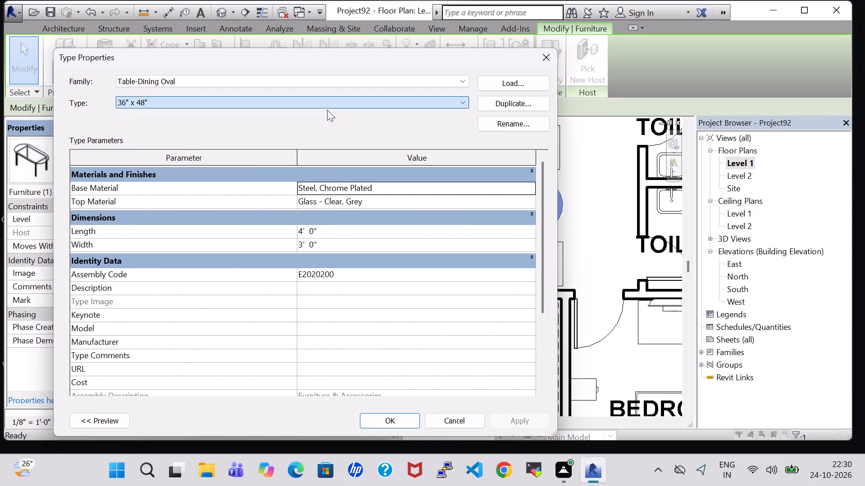
pyautogui.click(408, 422)
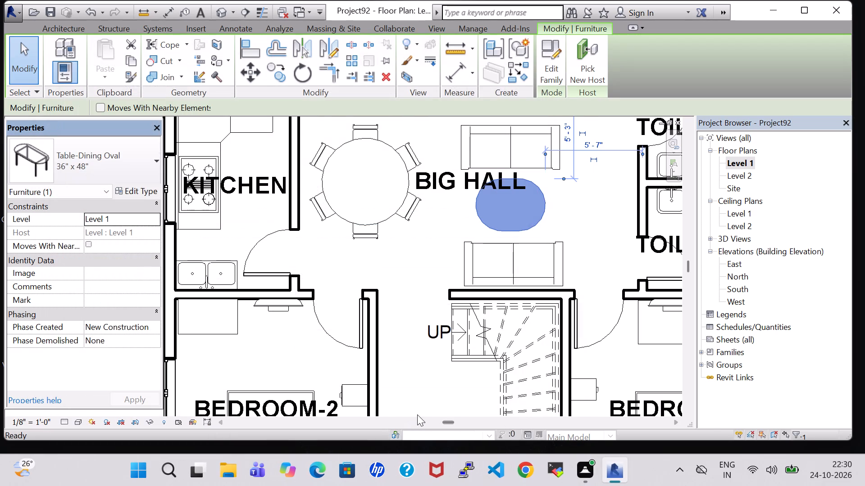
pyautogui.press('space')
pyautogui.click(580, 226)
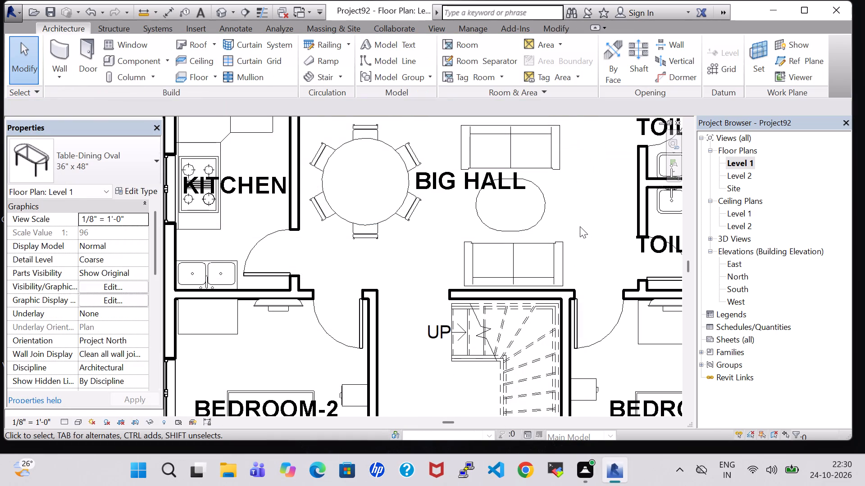
# Load the Chair-Corbu family from the Furniture Seating folder for placement as a component.
pyautogui.scroll(-2, 580, 226)
pyautogui.moveTo(580, 226); pyautogui.dragTo(570, 228, button='middle')
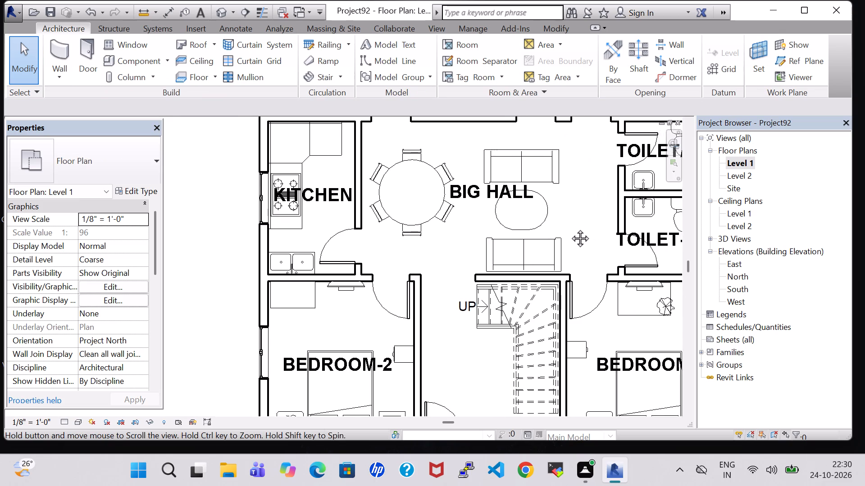
pyautogui.moveTo(570, 228); pyautogui.dragTo(560, 231, button='middle')
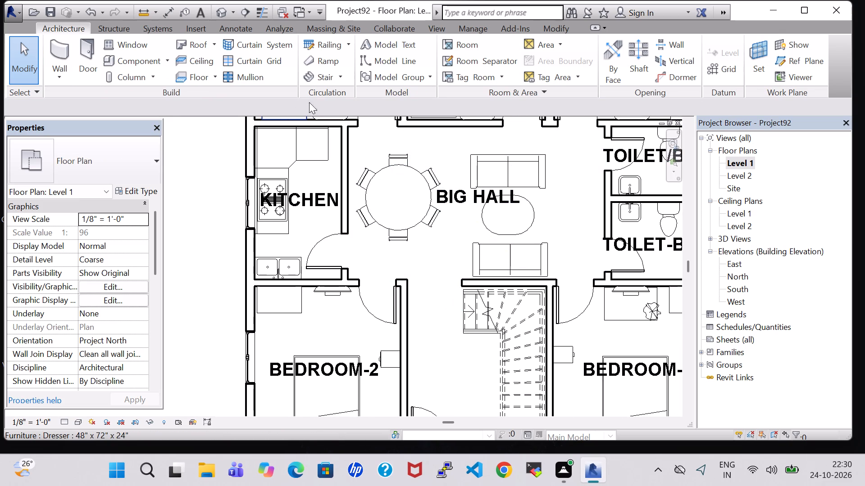
pyautogui.click(137, 65)
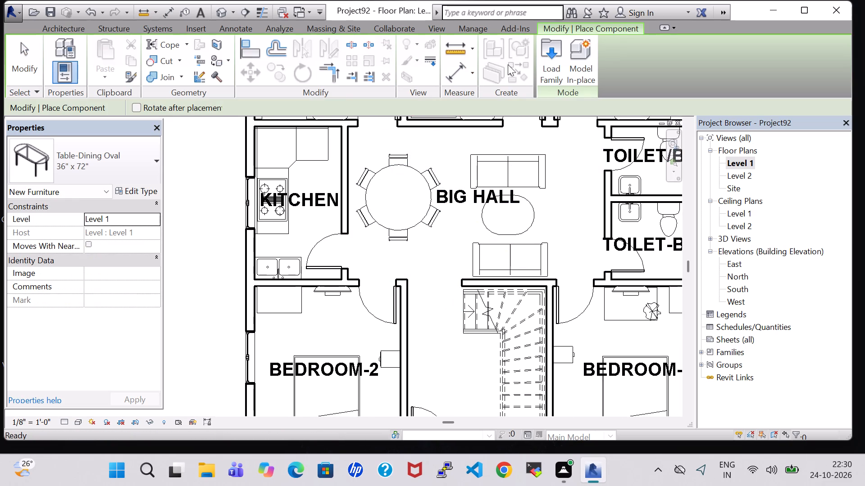
pyautogui.click(557, 66)
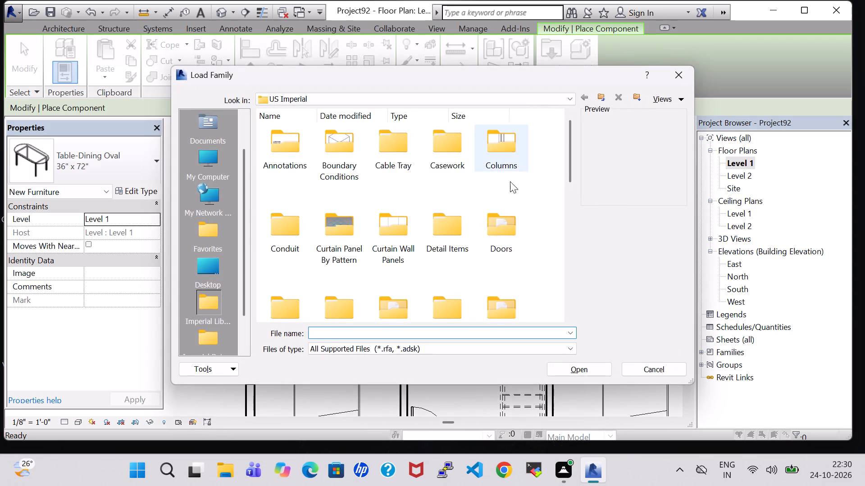
pyautogui.doubleClick(495, 292)
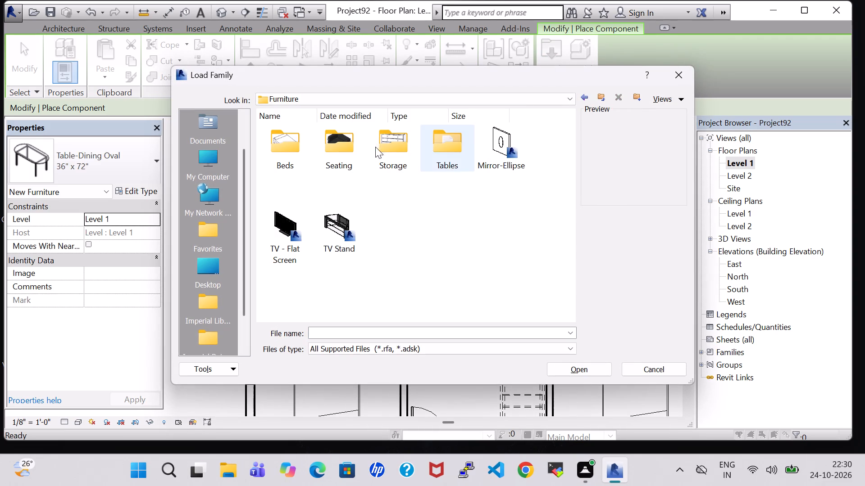
pyautogui.doubleClick(344, 150)
pyautogui.click(444, 160)
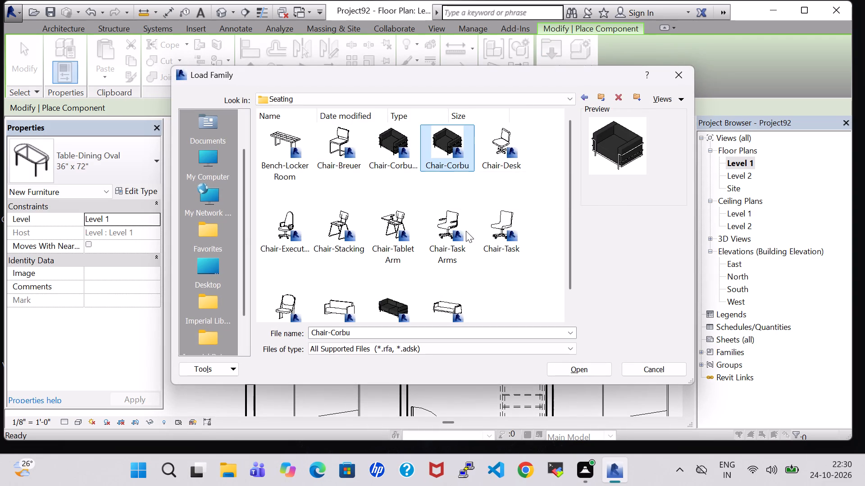
pyautogui.click(553, 370)
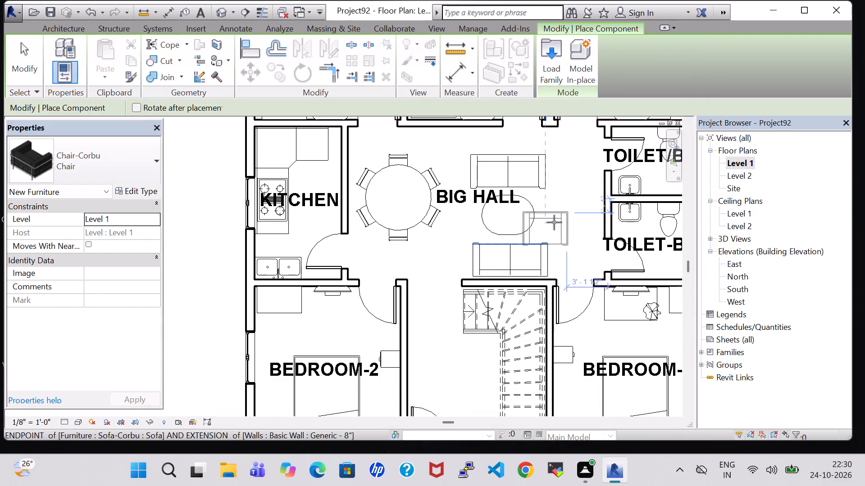
# Place one Chair-Corbu beside the oval table, rotated to face it, about 2' - 3 1/2" from the toilet wall.
pyautogui.press('space')
pyautogui.press('space')
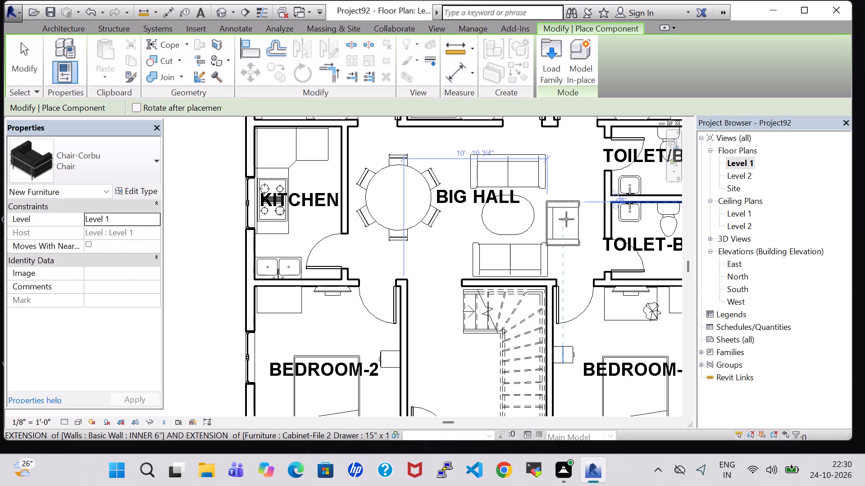
pyautogui.press('space')
pyautogui.press('space')
pyautogui.press('space')
pyautogui.press('space')
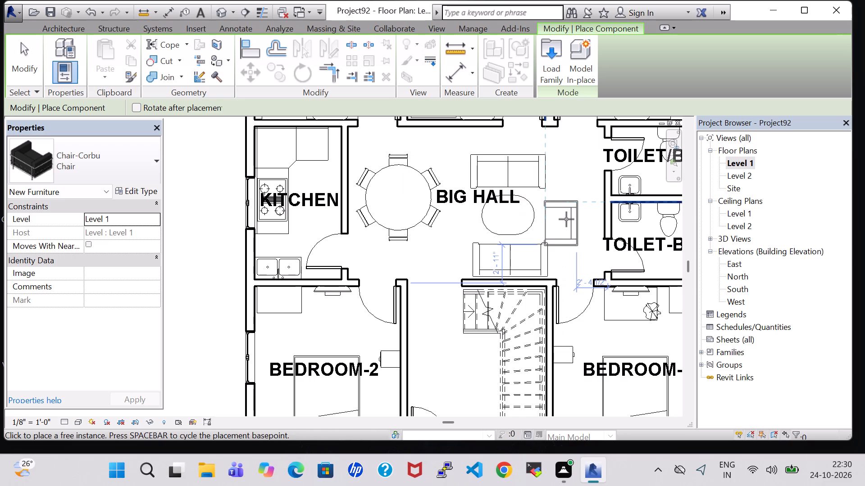
pyautogui.scroll(6, 565, 218)
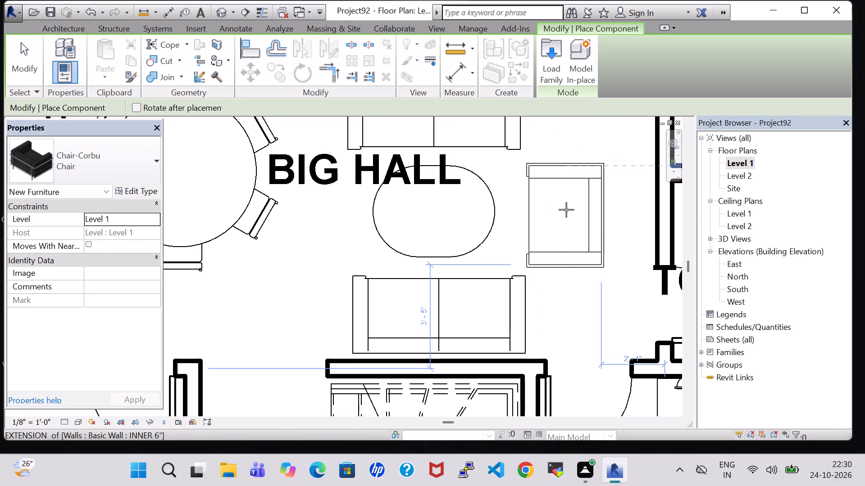
pyautogui.click(560, 209)
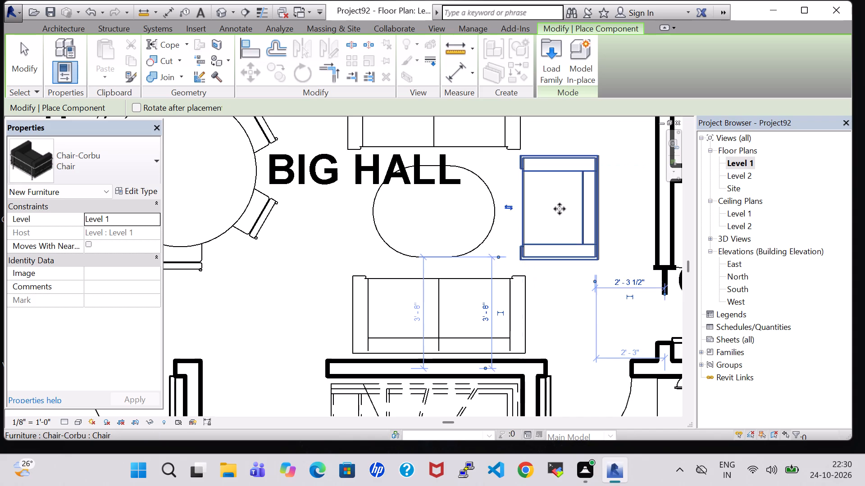
pyautogui.press('Escape')
pyautogui.press('Escape')
# Nudge the upper sofa in the big hall eight increments left, towards the round dining table.
pyautogui.scroll(-5, 560, 209)
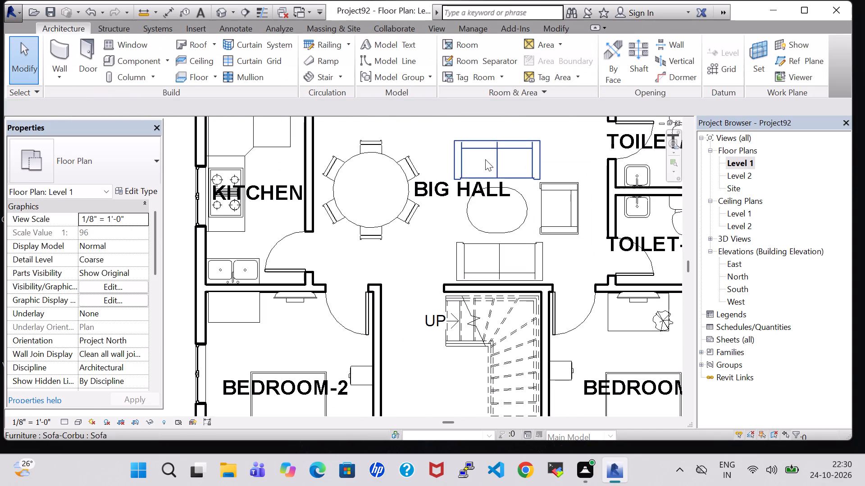
pyautogui.click(485, 159)
pyautogui.press('Left')
pyautogui.press('Left')
pyautogui.press('Left')
pyautogui.press('Left')
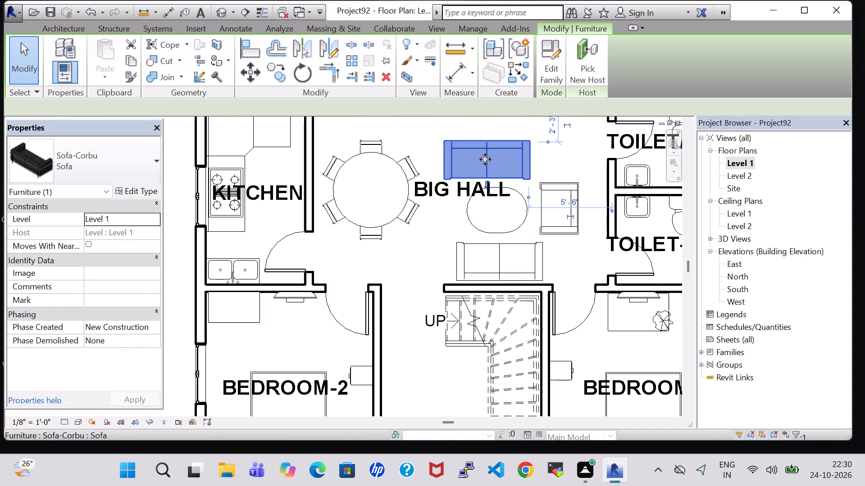
pyautogui.press('Left')
pyautogui.press('Left')
pyautogui.press('Left')
pyautogui.press('Left')
pyautogui.click(545, 162)
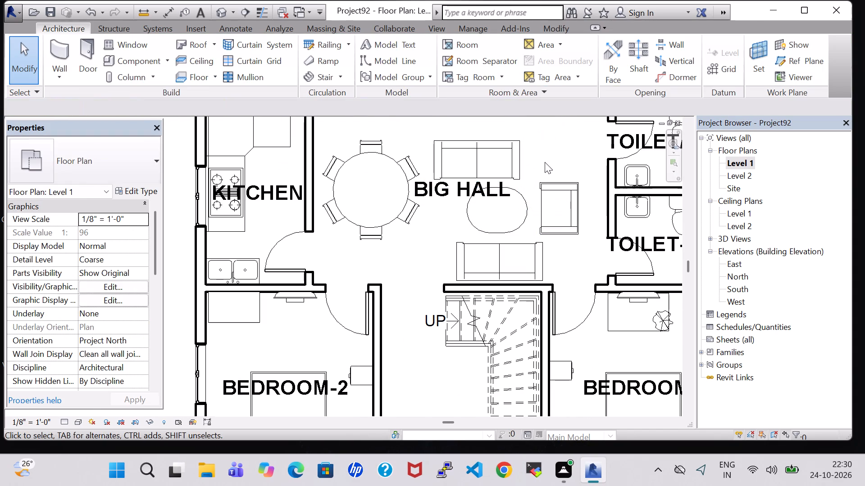
# Nudge the oval table between the sofas eight increments left.
pyautogui.click(527, 205)
pyautogui.press('Left')
pyautogui.press('Left')
pyautogui.press('Left')
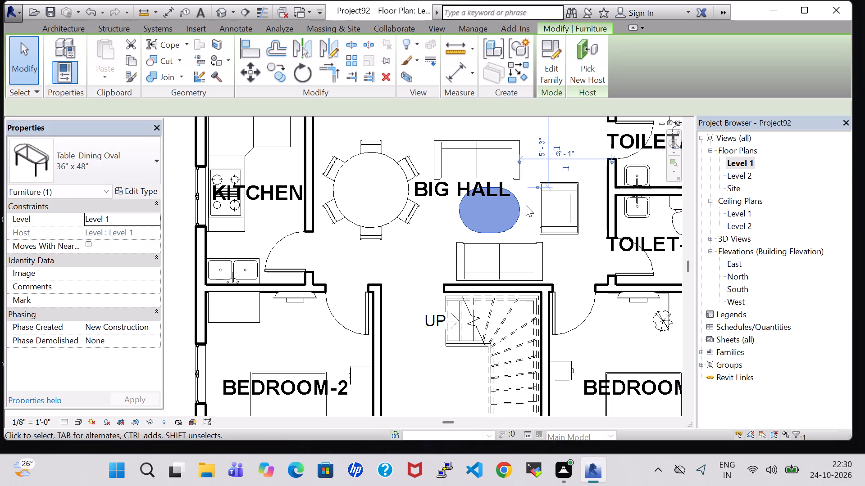
pyautogui.press('Left')
pyautogui.press('Left')
pyautogui.press('Left')
pyautogui.press('Left')
pyautogui.press('Left')
# Nudge the lower sofa above the stair three increments left.
pyautogui.click(514, 246)
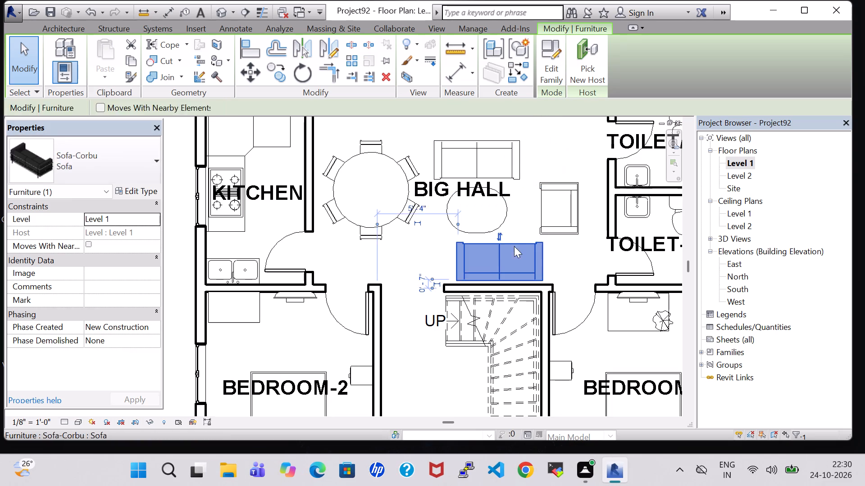
pyautogui.press('Left')
pyautogui.press('Left')
pyautogui.press('Left')
# Nudge the Chair-Corbu six increments left and one up, about 3' - 3 1/2" from the toilet wall.
pyautogui.click(565, 207)
pyautogui.press('Left')
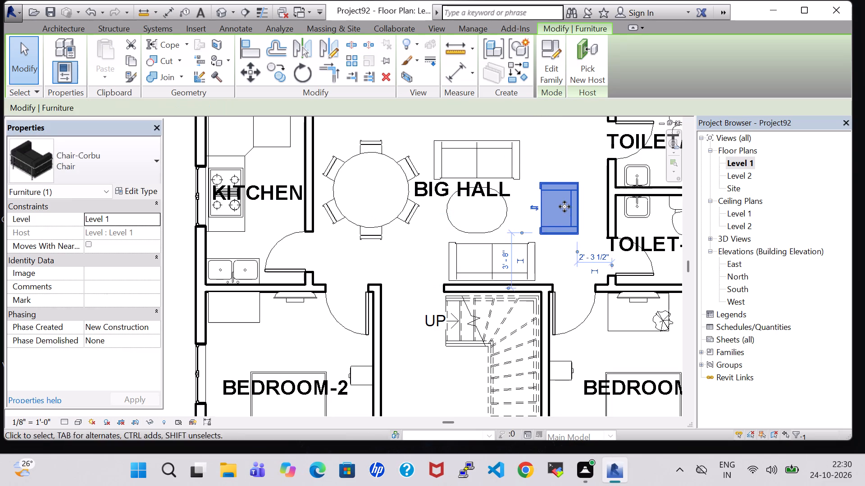
pyautogui.press('Left')
pyautogui.press('Left')
pyautogui.press('Left')
pyautogui.press('Left')
pyautogui.press('Left')
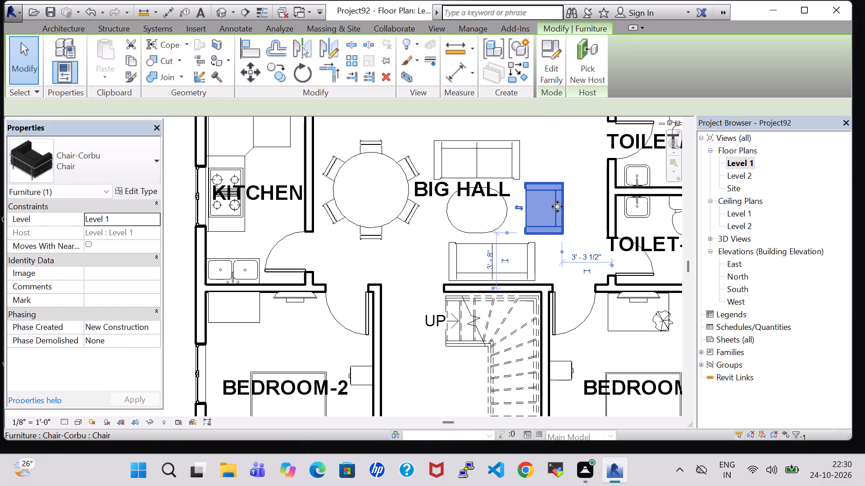
pyautogui.press('Up')
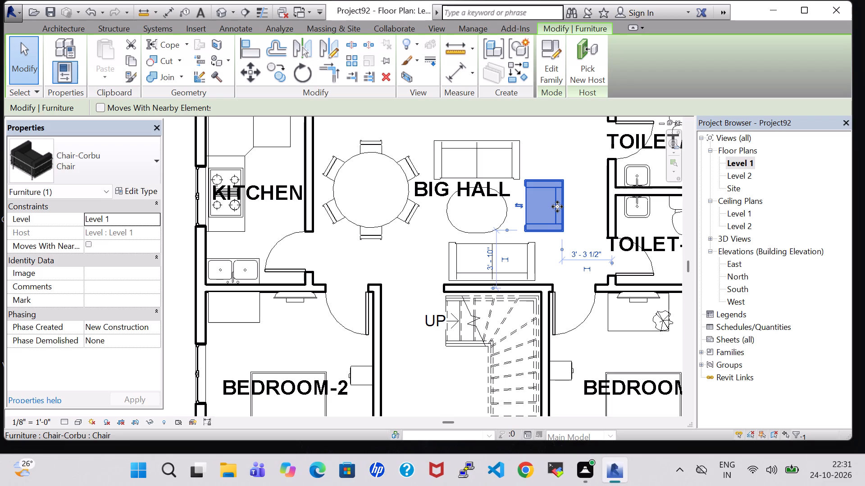
pyautogui.click(563, 147)
# Nudge the upper sofa one increment right, about 5' - 11" from the toilet wall.
pyautogui.scroll(-1, 563, 147)
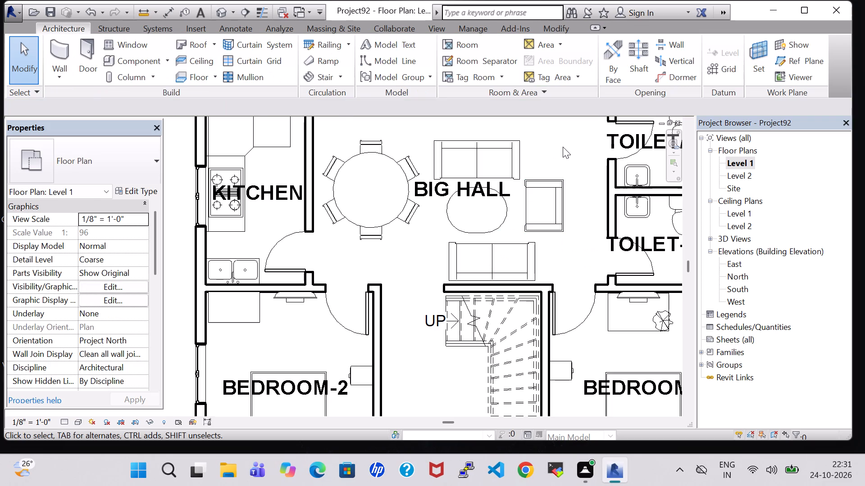
pyautogui.click(487, 145)
pyautogui.press('Right')
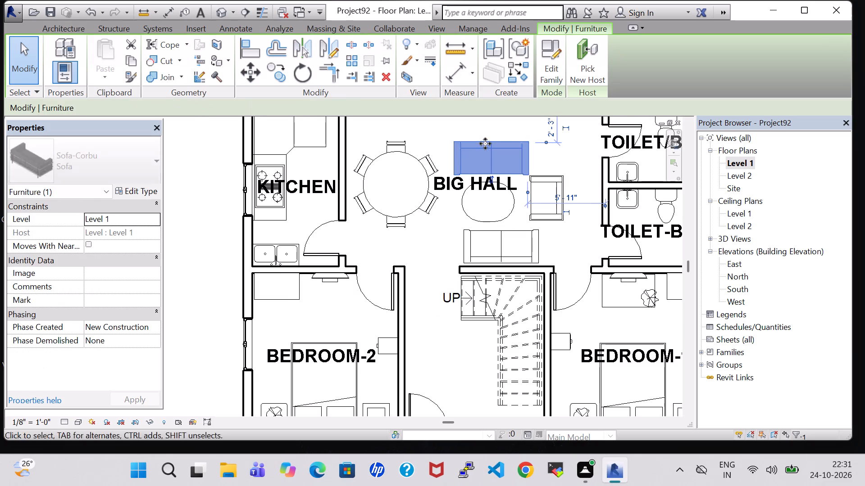
pyautogui.click(573, 153)
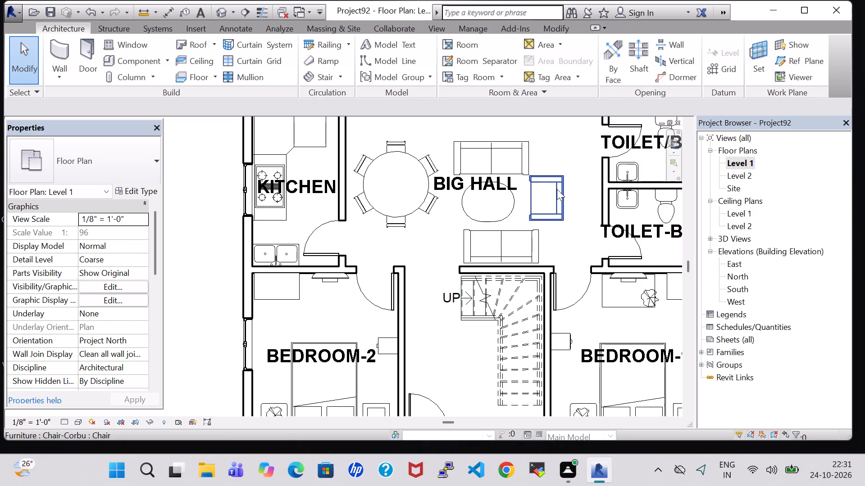
# Nudge the Chair-Corbu one increment down, about 3' - 7" from the wall above the stair.
pyautogui.click(557, 189)
pyautogui.press('Down')
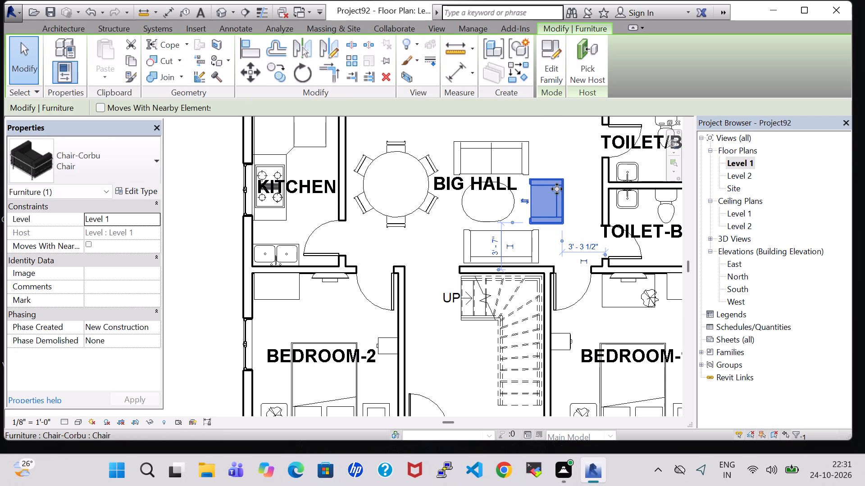
pyautogui.click(568, 156)
# Nudge the upper sofa one increment up, towards the bedroom wall of the big hall.
pyautogui.scroll(-3, 563, 156)
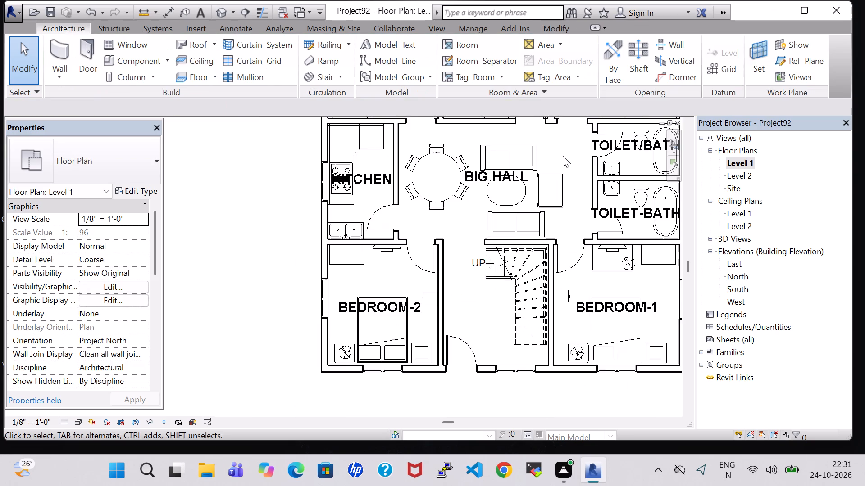
pyautogui.moveTo(563, 156); pyautogui.dragTo(553, 181, button='middle')
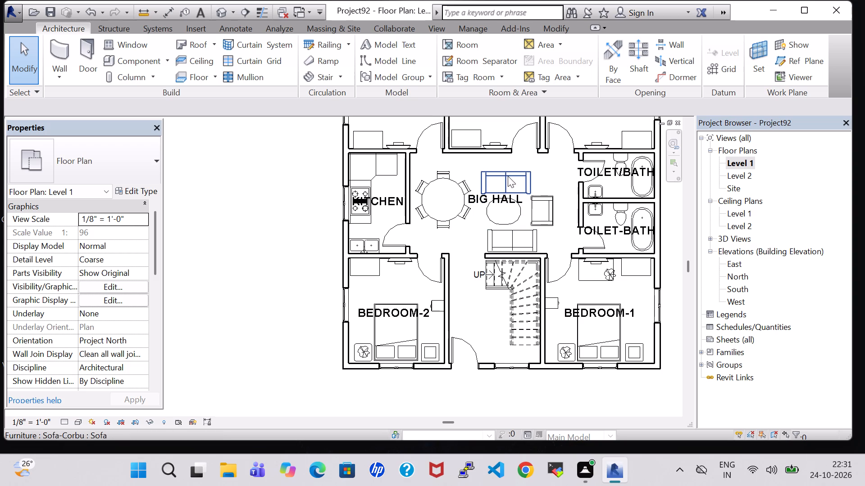
pyautogui.click(519, 175)
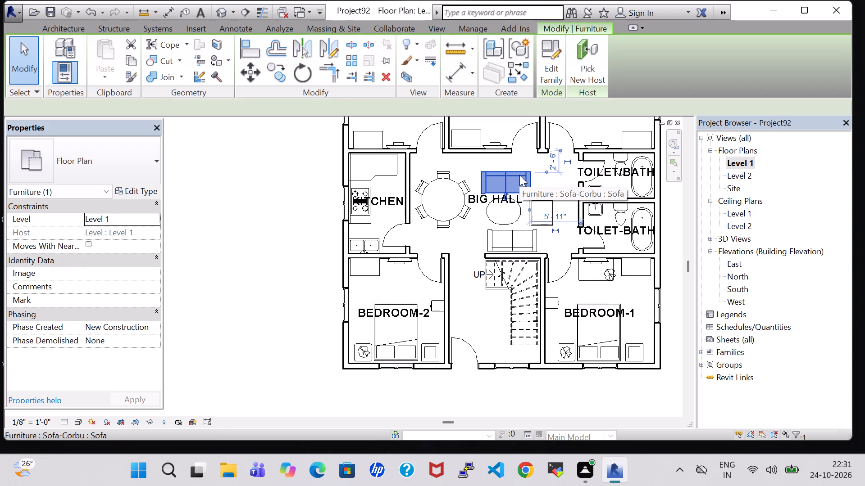
pyautogui.click(547, 180)
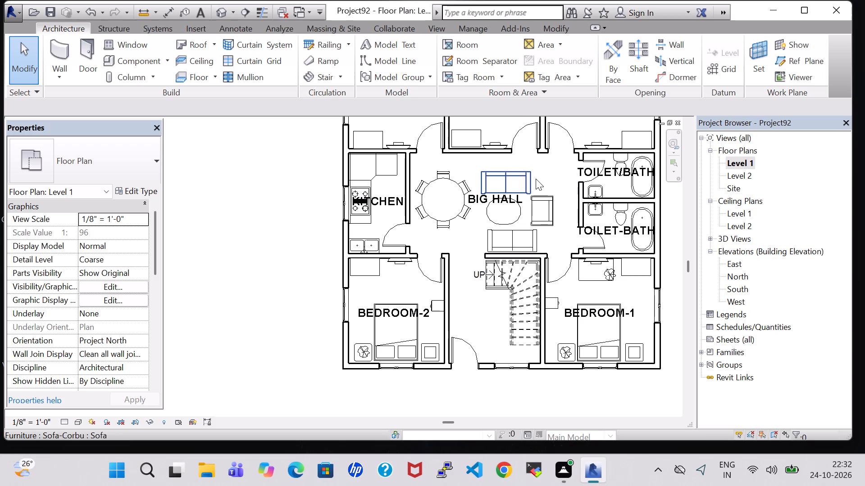
pyautogui.click(552, 177)
pyautogui.click(525, 178)
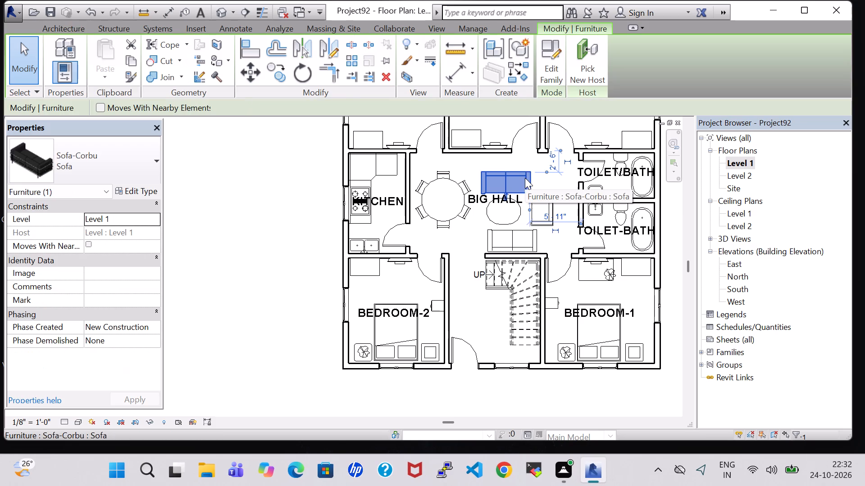
pyautogui.press('Up')
pyautogui.click(464, 244)
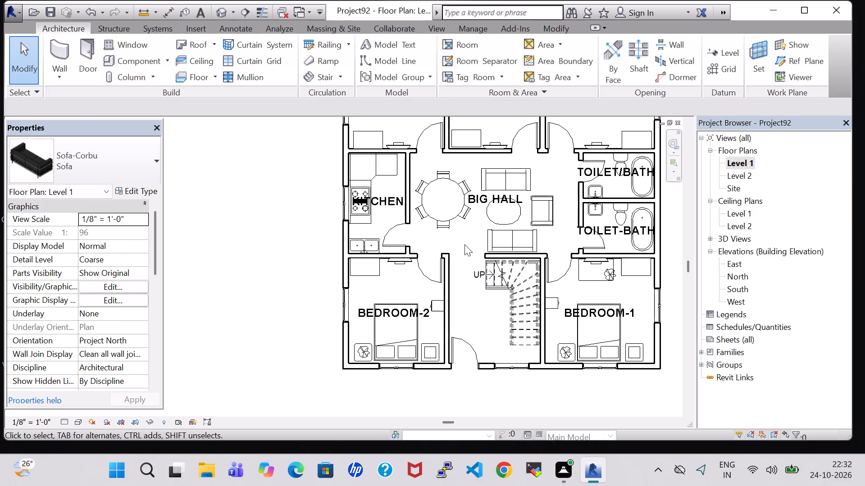
# Open the default 3D view of the house.
pyautogui.click(221, 9)
pyautogui.scroll(-2, 496, 228)
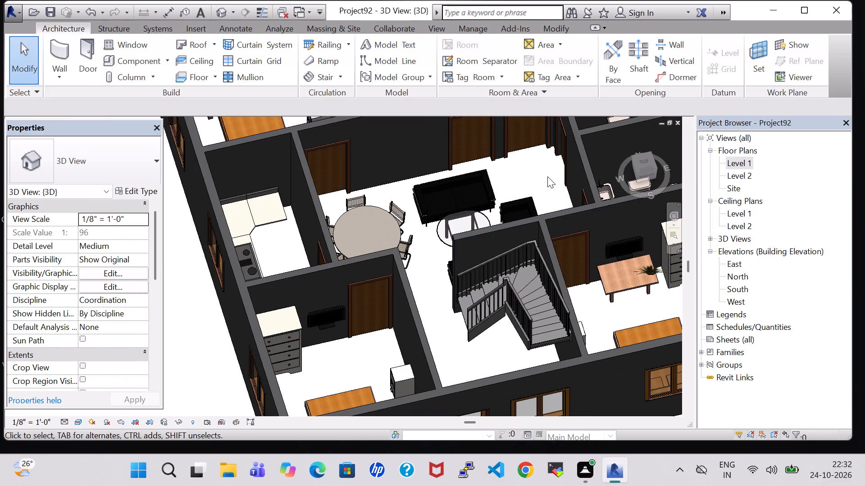
# Set the cushion material of the big hall's Sofa-Corbu type to Sash.
pyautogui.click(449, 186)
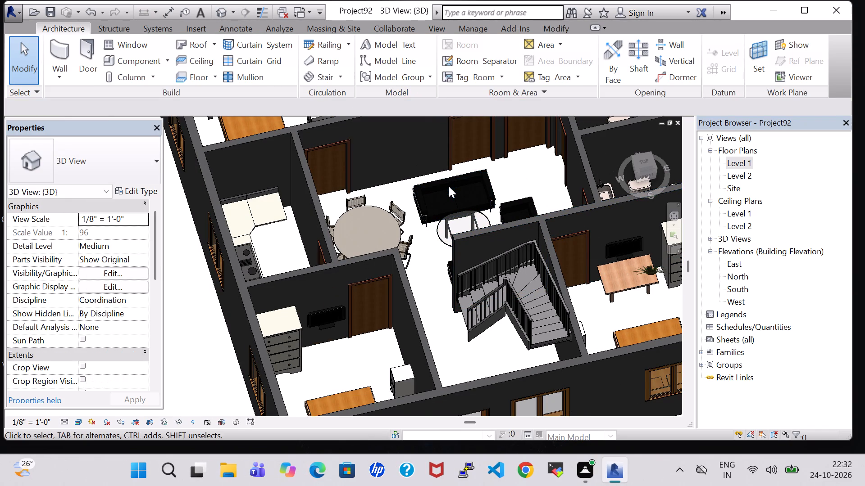
pyautogui.click(447, 181)
pyautogui.click(127, 196)
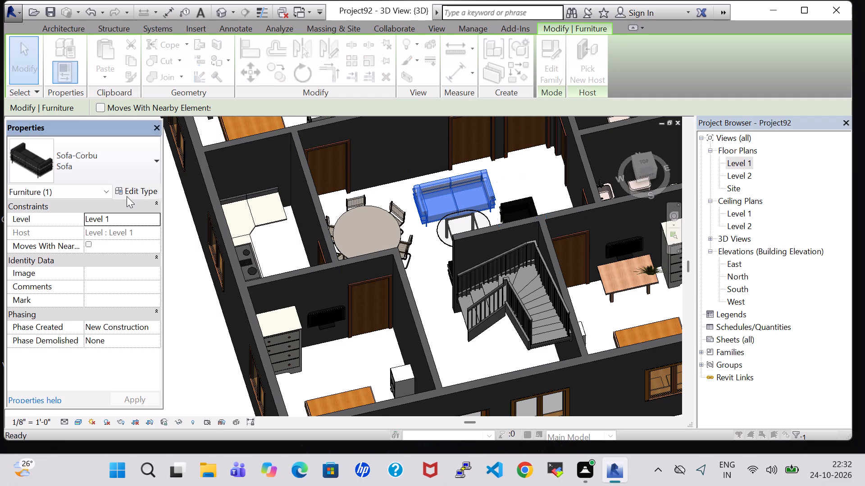
pyautogui.click(533, 184)
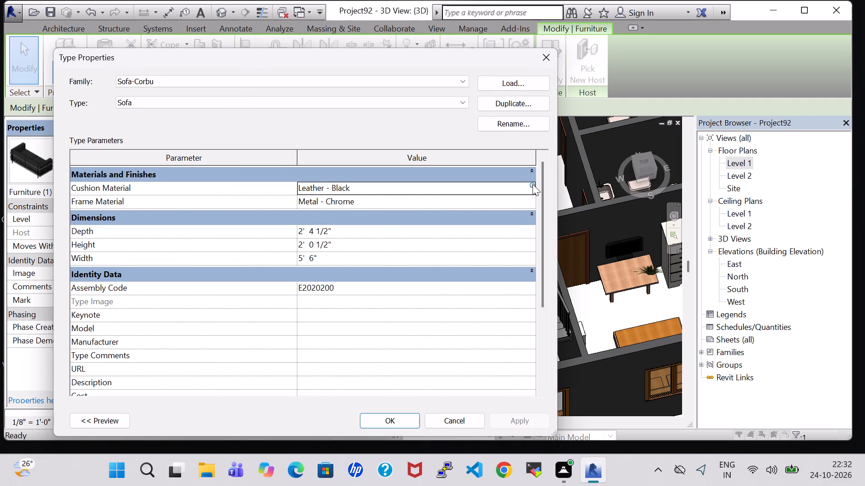
pyautogui.scroll(-6, 291, 252)
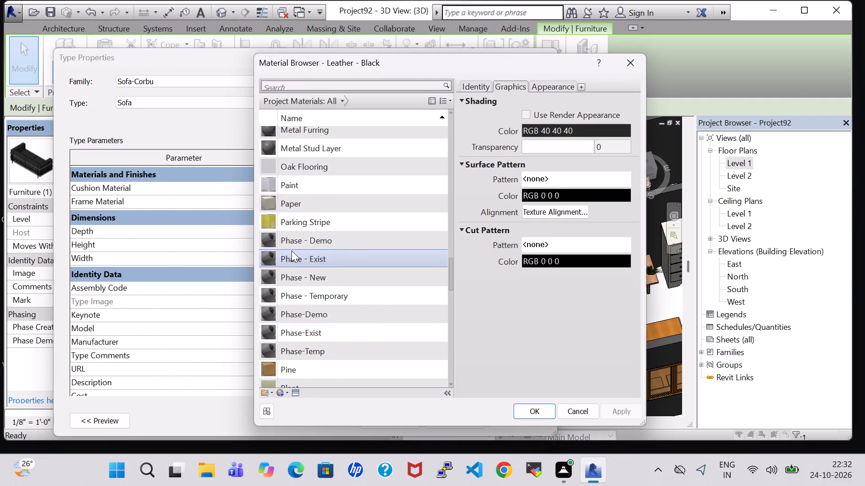
pyautogui.scroll(-3, 291, 251)
pyautogui.scroll(-2, 304, 191)
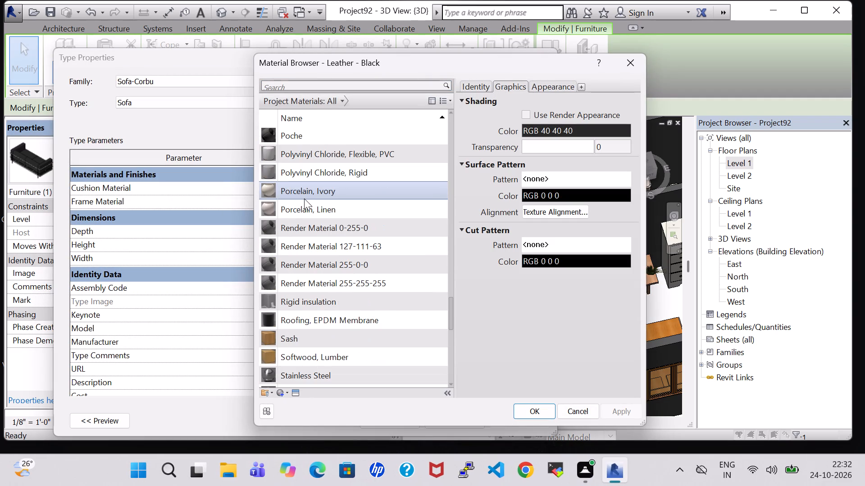
pyautogui.click(332, 336)
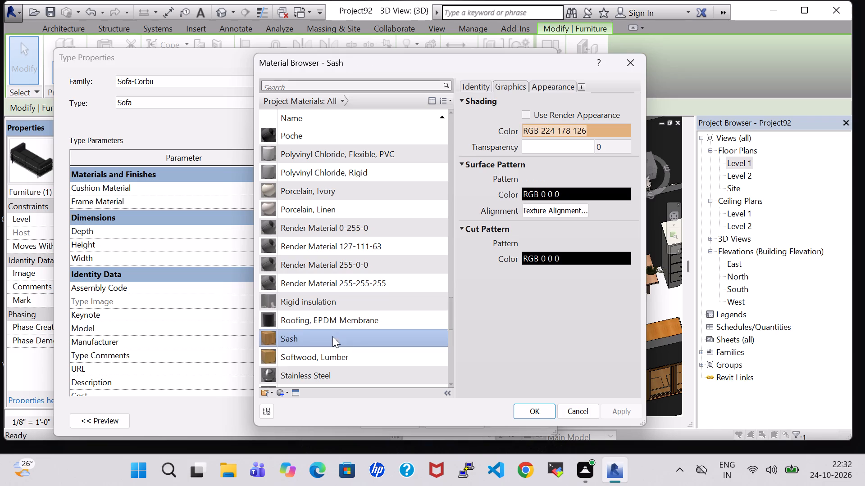
pyautogui.click(544, 411)
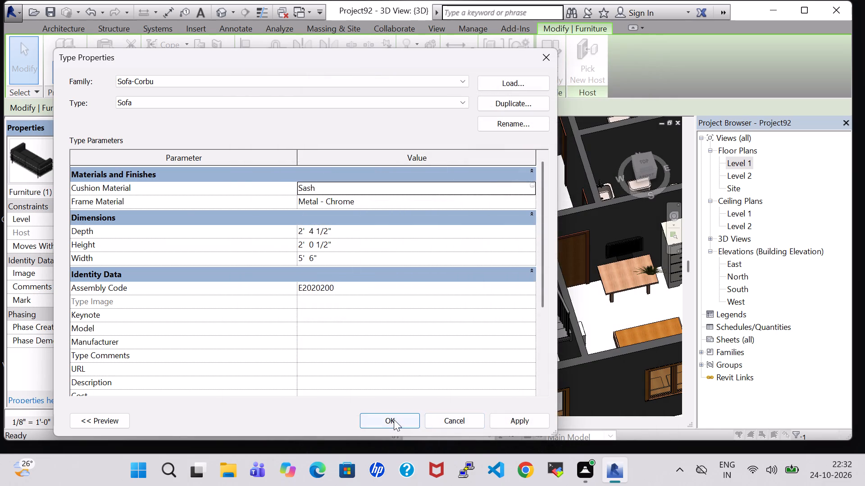
pyautogui.click(394, 419)
pyautogui.click(440, 256)
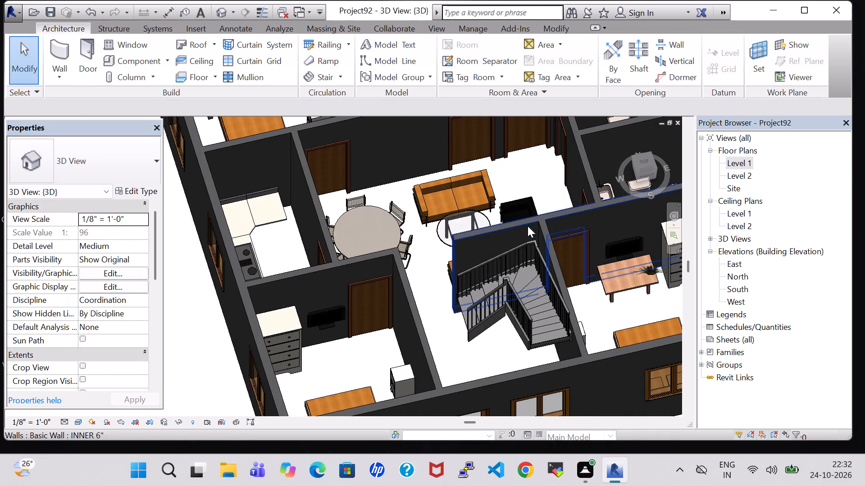
# Set the cushion material of the big hall's Chair-Corbu type to Sash.
pyautogui.keyDown('shift'); pyautogui.moveTo(519, 165); pyautogui.dragTo(551, 248, button='middle'); pyautogui.keyUp('shift')
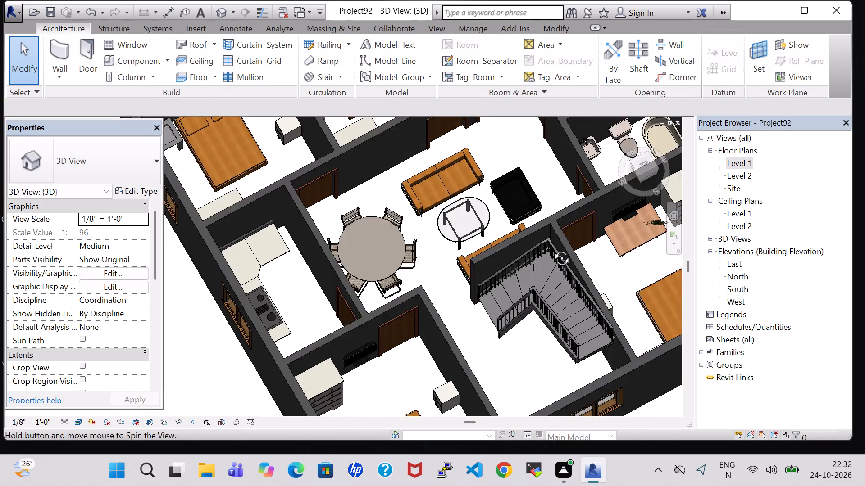
pyautogui.keyDown('shift'); pyautogui.moveTo(551, 248); pyautogui.dragTo(551, 260, button='middle'); pyautogui.keyUp('shift')
pyautogui.keyDown('shift'); pyautogui.scroll(1, 551, 260); pyautogui.keyUp('shift')
pyautogui.click(528, 176)
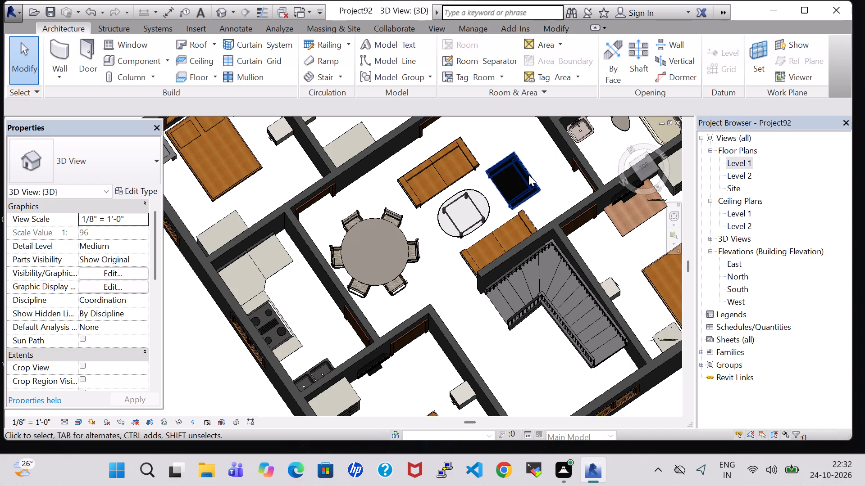
pyautogui.click(529, 174)
pyautogui.click(128, 192)
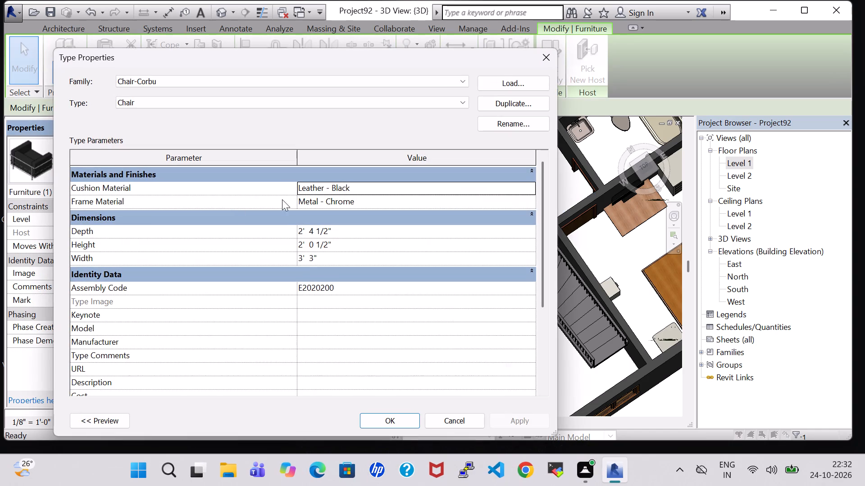
pyautogui.click(530, 184)
pyautogui.scroll(-5, 348, 273)
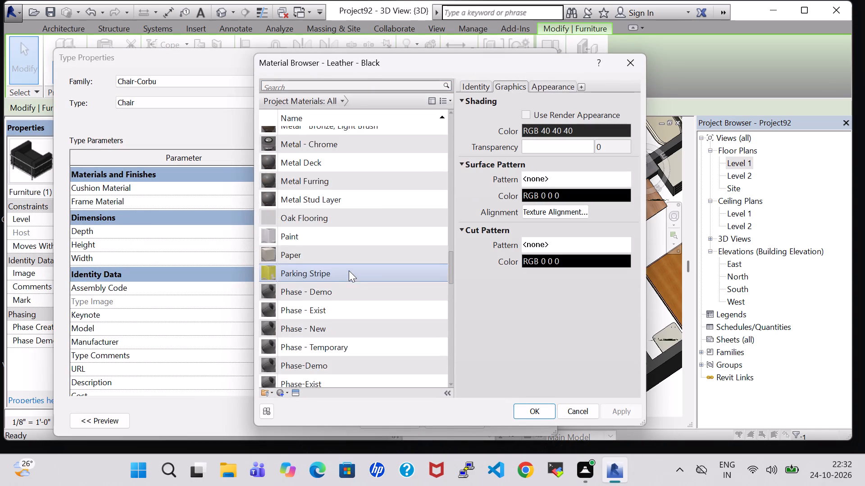
pyautogui.scroll(-6, 349, 270)
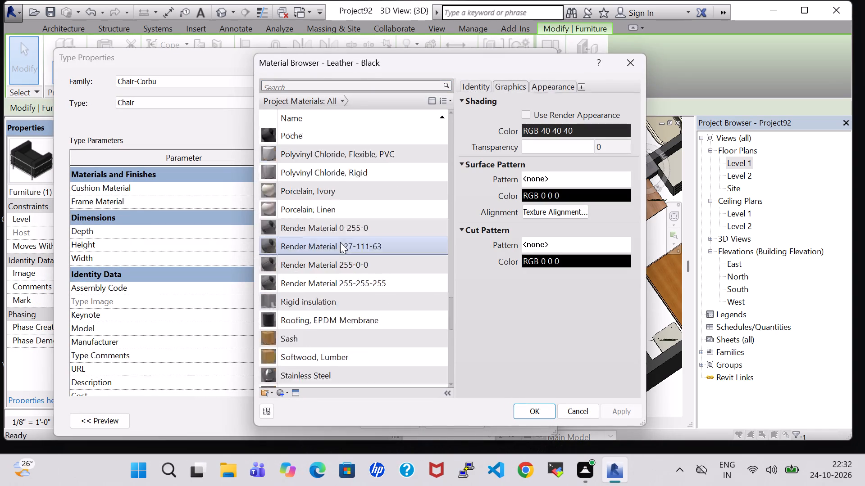
pyautogui.scroll(-3, 340, 242)
pyautogui.click(324, 184)
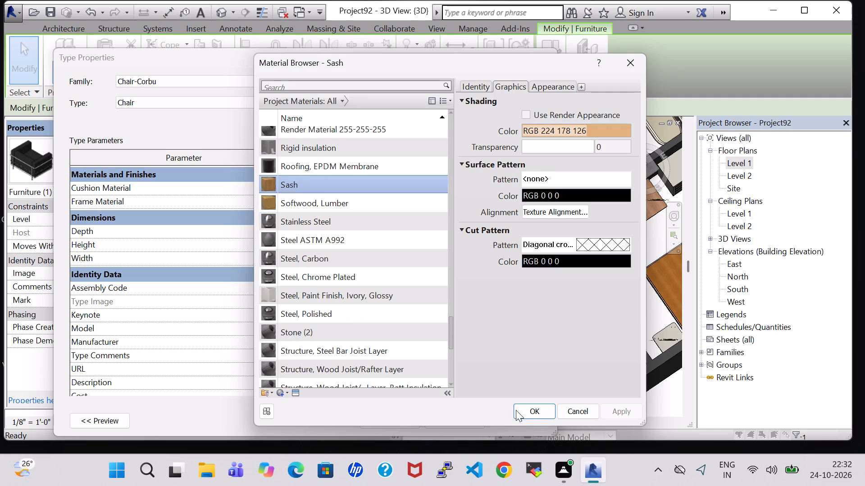
pyautogui.click(523, 407)
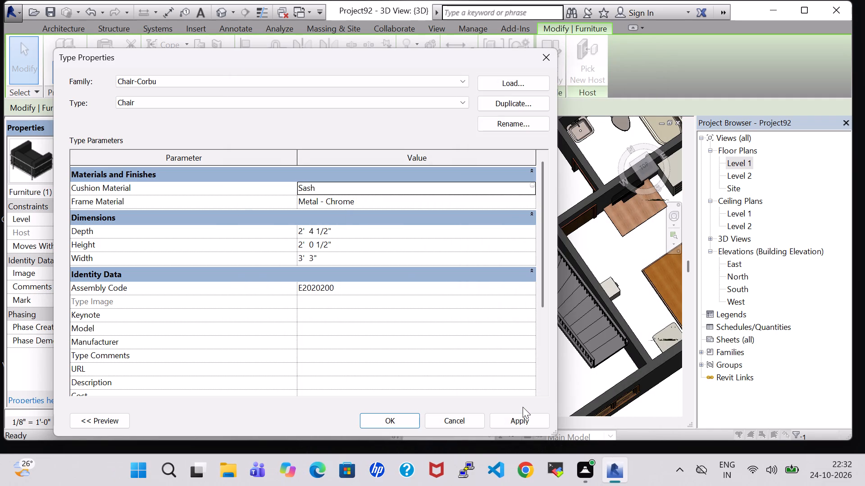
pyautogui.click(386, 420)
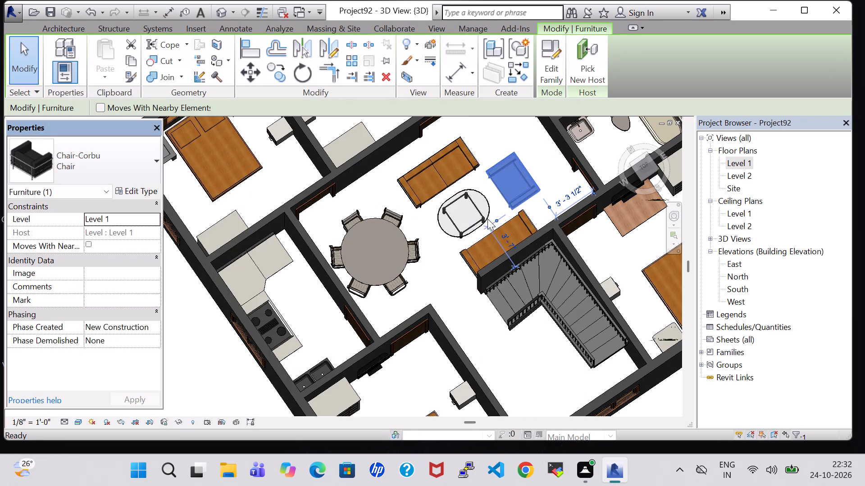
pyautogui.click(491, 153)
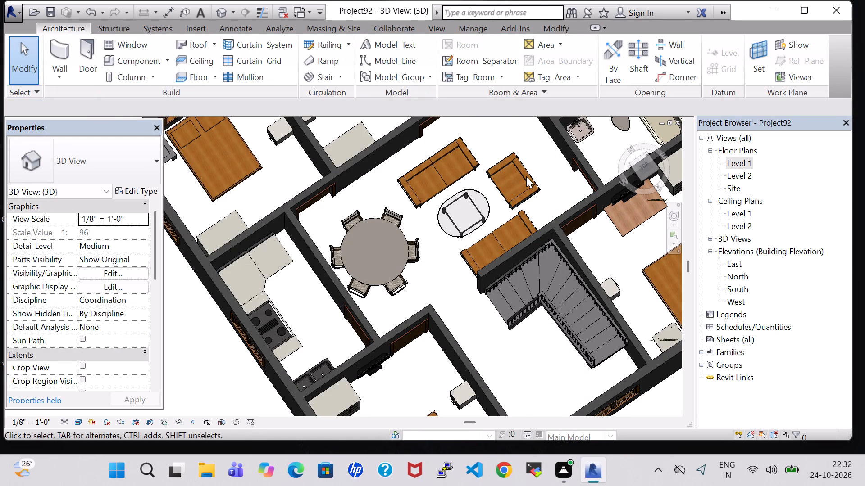
# Check the recoloured seating in the big hall, then reopen the Level 1 floor plan.
pyautogui.scroll(2, 526, 176)
pyautogui.moveTo(553, 168); pyautogui.dragTo(553, 172, button='middle')
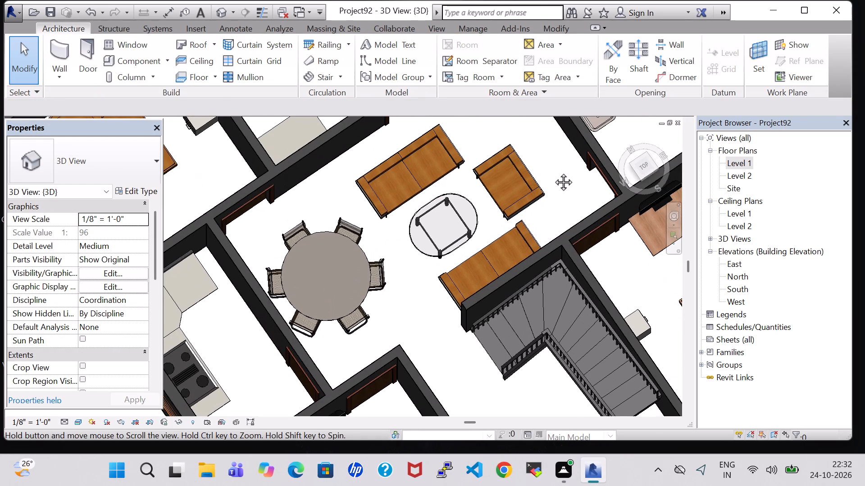
pyautogui.moveTo(553, 172); pyautogui.dragTo(554, 184, button='middle')
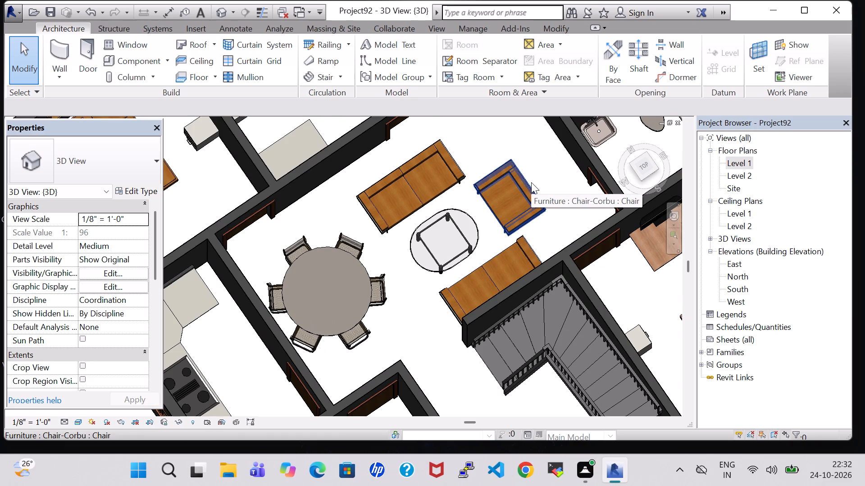
pyautogui.scroll(-2, 405, 160)
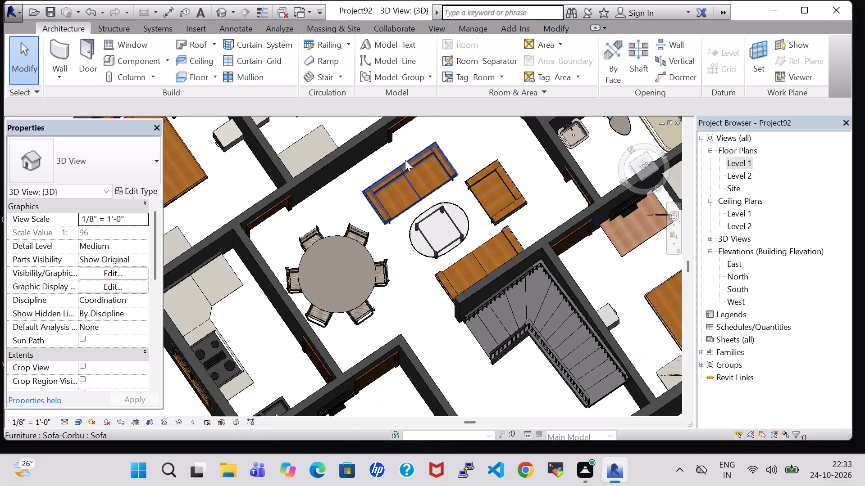
pyautogui.scroll(-5, 405, 160)
pyautogui.doubleClick(742, 158)
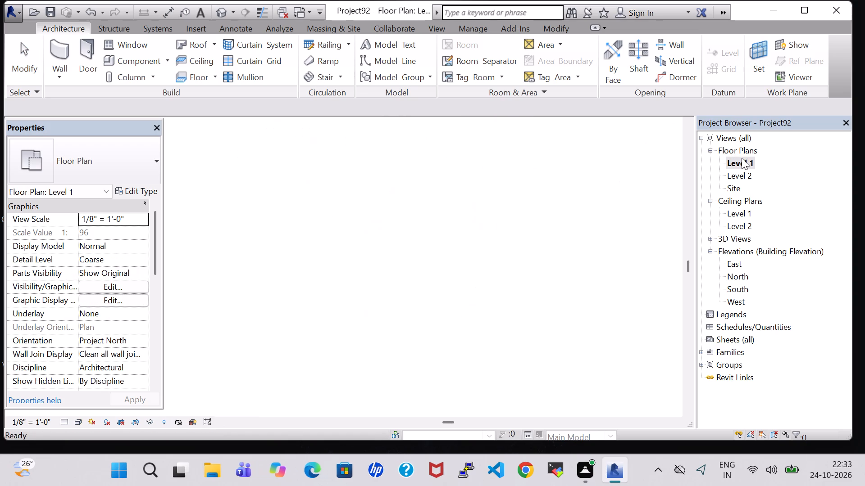
# Place another 32" TV - Flat Screen like the bedroom one, turned 180°, against the stair wall behind the big hall's lower sofa.
pyautogui.scroll(-1, 585, 198)
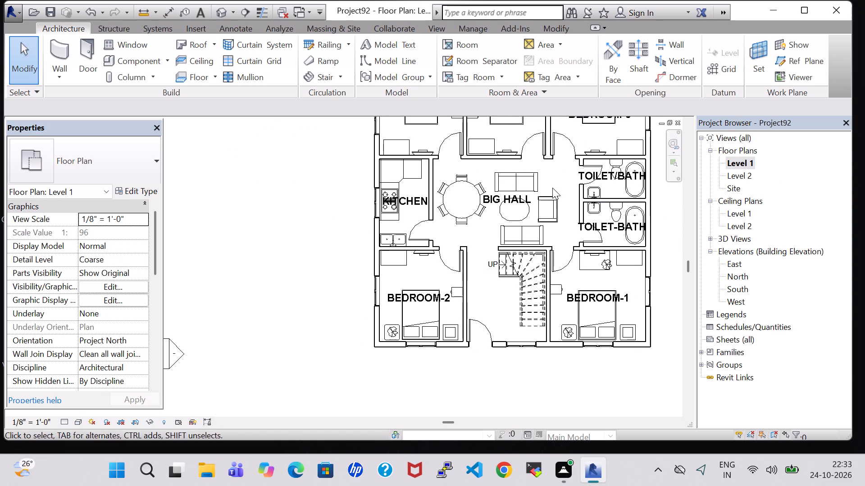
pyautogui.scroll(3, 551, 188)
pyautogui.click(478, 131)
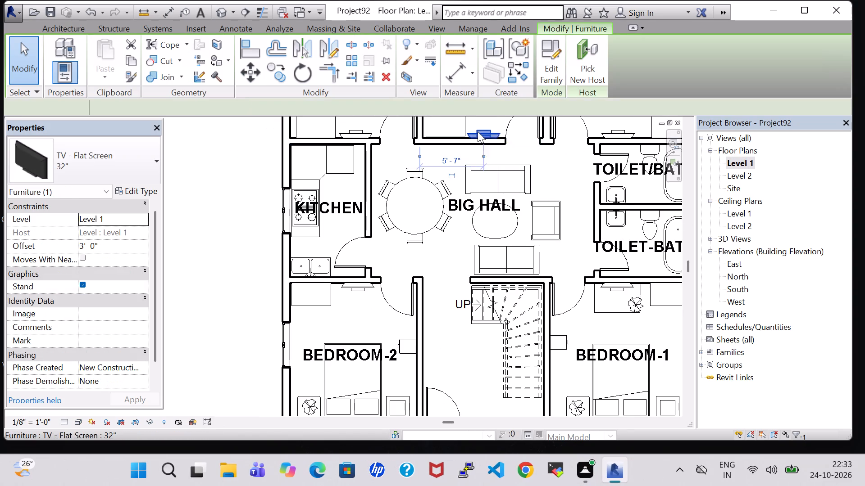
pyautogui.rightClick(478, 131)
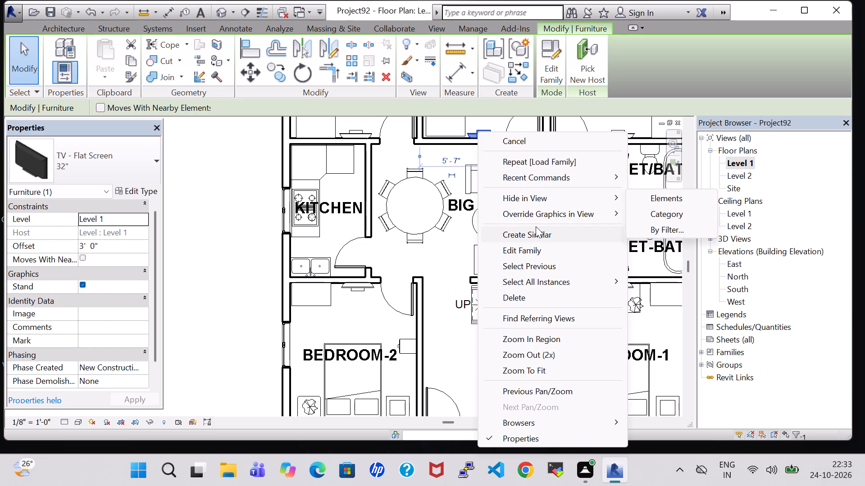
pyautogui.click(536, 226)
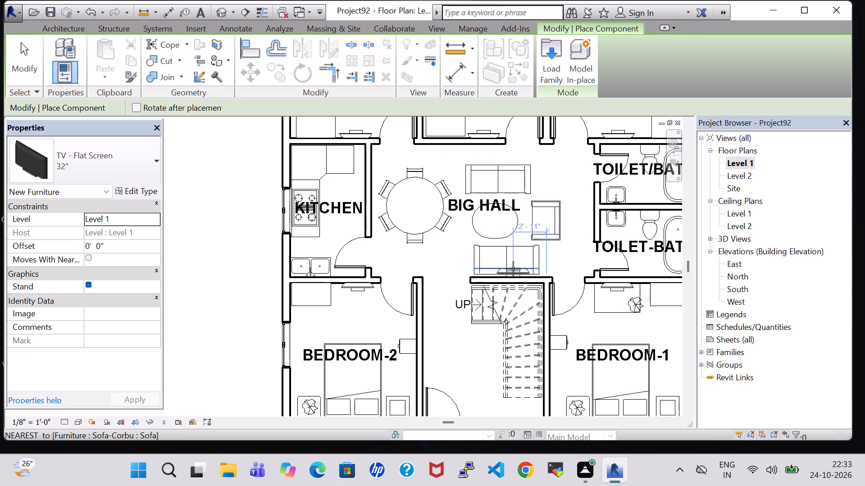
pyautogui.scroll(9, 513, 269)
pyautogui.press('space')
pyautogui.press('space')
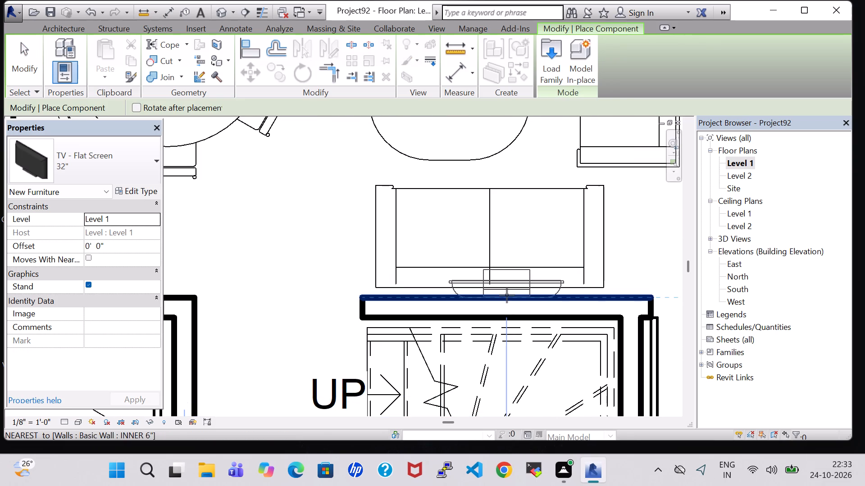
pyautogui.click(507, 295)
pyautogui.press('Escape')
pyautogui.press('Escape')
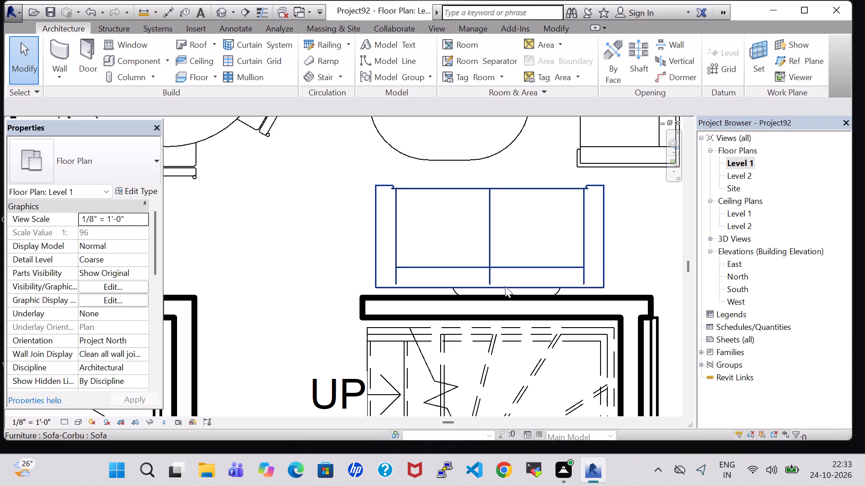
pyautogui.click(625, 262)
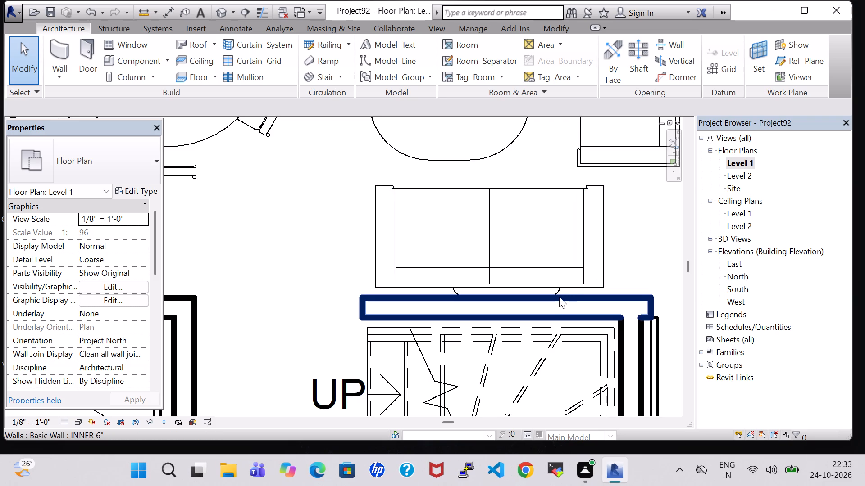
# Set the offset of the big hall's TV behind the lower sofa to 3' 0".
pyautogui.scroll(10, 558, 295)
pyautogui.click(558, 287)
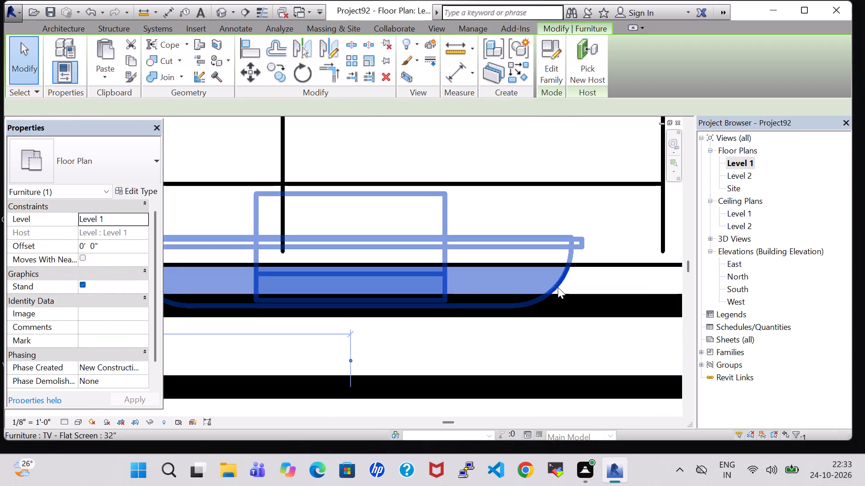
pyautogui.click(84, 247)
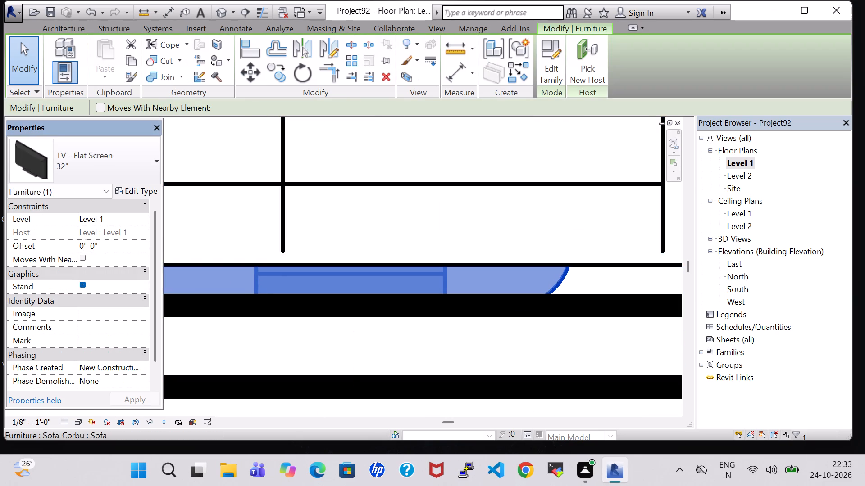
pyautogui.press('BackSpace')
pyautogui.press('3')
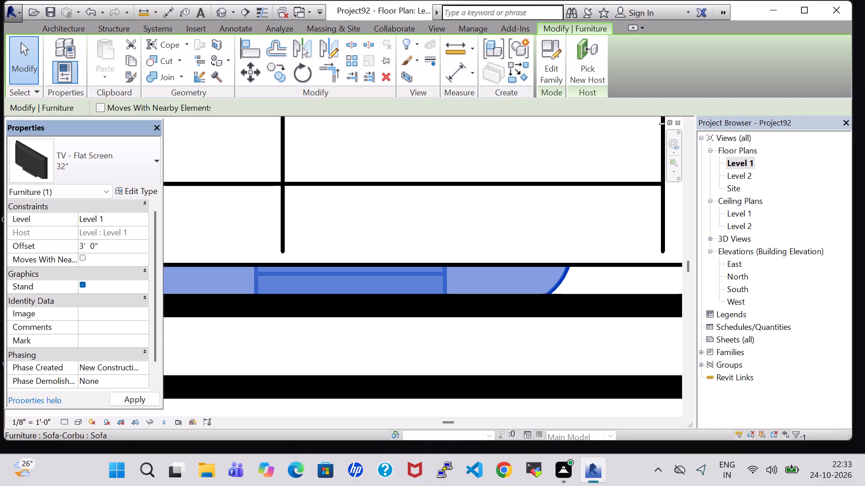
pyautogui.click(134, 399)
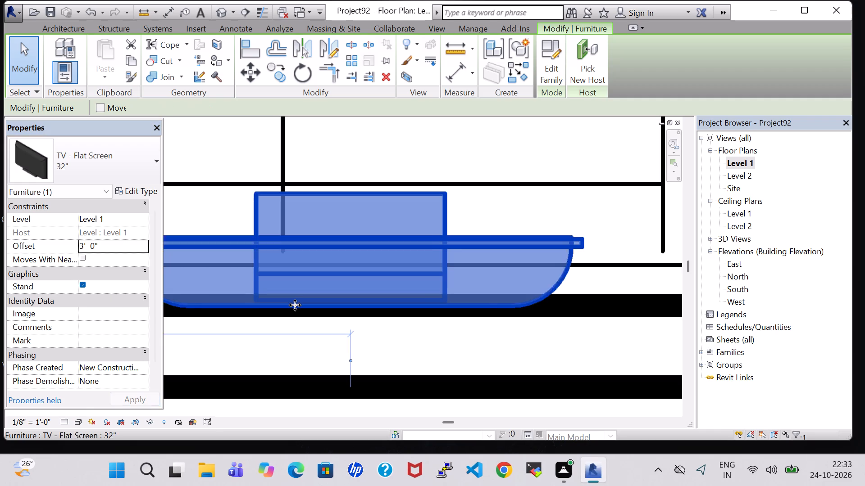
# Raise the big hall's TV behind the lower sofa to a 3' 7" offset, working in the 3D view.
pyautogui.scroll(-4, 295, 305)
pyautogui.click(222, 9)
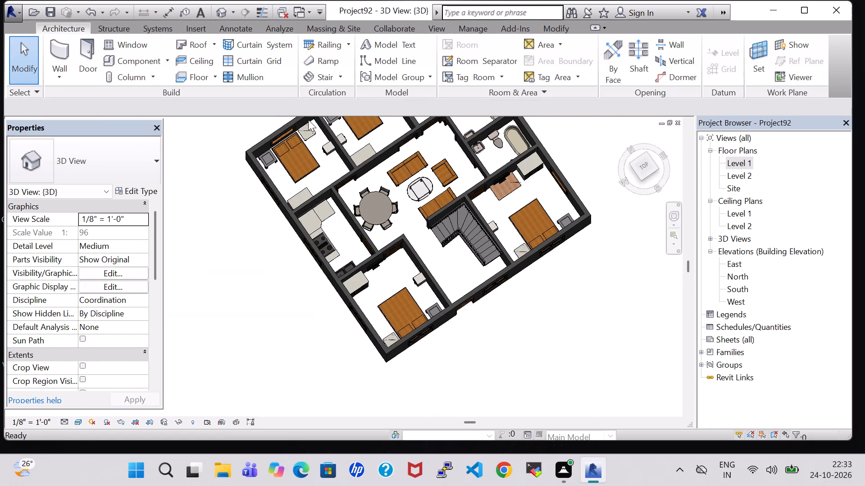
pyautogui.keyDown('shift'); pyautogui.moveTo(454, 219); pyautogui.dragTo(491, 164, button='middle'); pyautogui.keyUp('shift')
pyautogui.keyDown('shift'); pyautogui.middleClick(491, 164); pyautogui.keyUp('shift')
pyautogui.scroll(6, 462, 181)
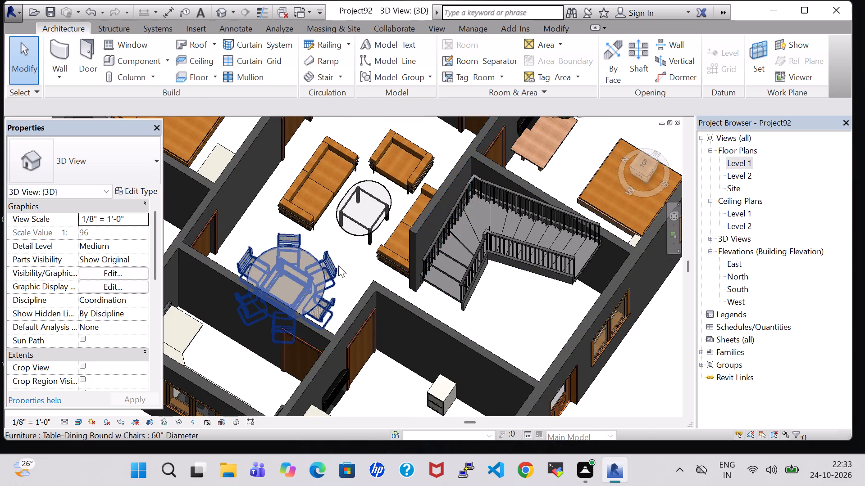
pyautogui.keyDown('shift'); pyautogui.moveTo(338, 265); pyautogui.dragTo(522, 145, button='middle'); pyautogui.keyUp('shift')
pyautogui.keyDown('shift'); pyautogui.middleClick(522, 145); pyautogui.keyUp('shift')
pyautogui.keyDown('shift'); pyautogui.moveTo(463, 156); pyautogui.dragTo(487, 165, button='middle'); pyautogui.keyUp('shift')
pyautogui.click(351, 156)
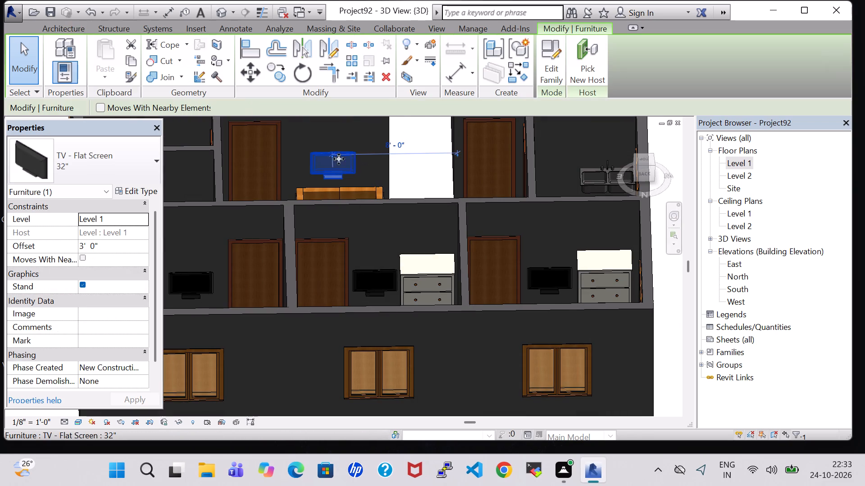
pyautogui.click(97, 248)
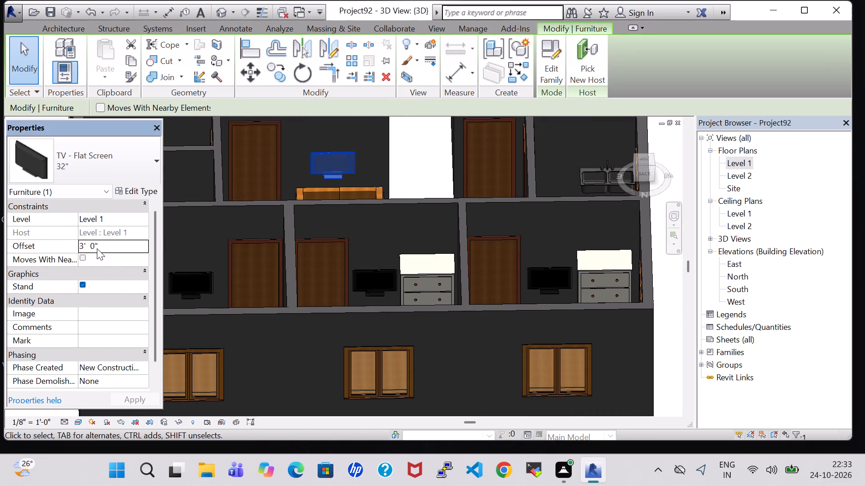
pyautogui.press('BackSpace')
pyautogui.press('7')
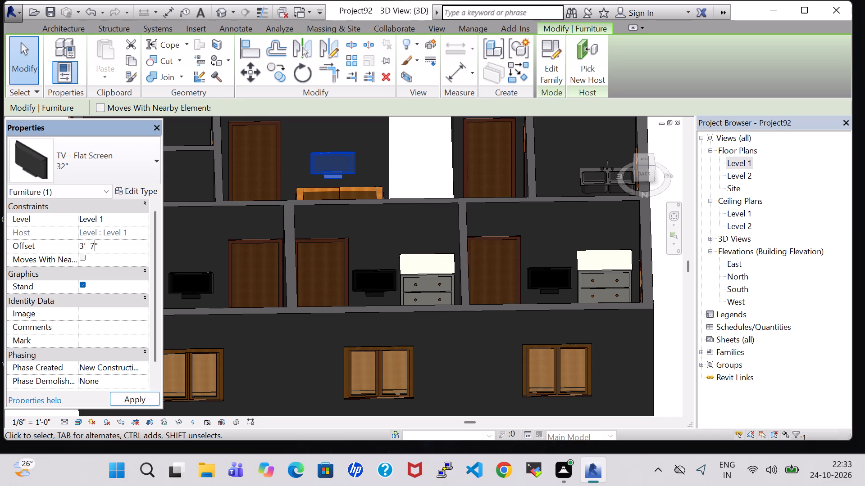
pyautogui.click(141, 396)
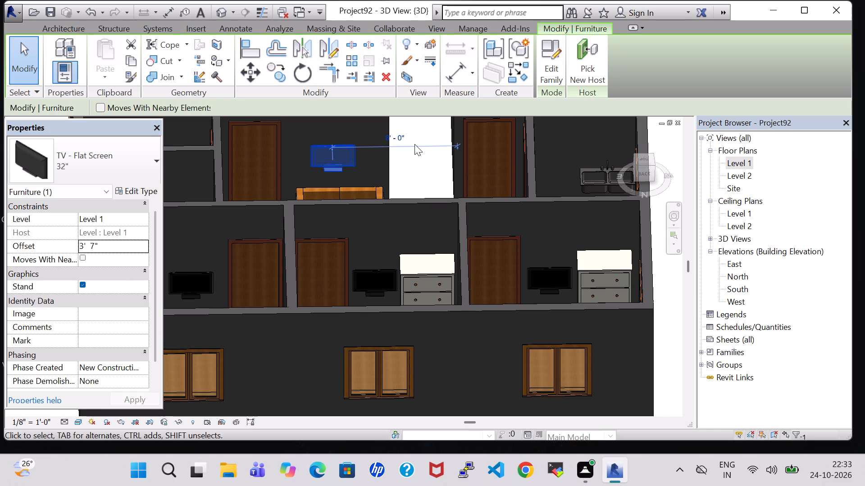
pyautogui.click(414, 162)
# Examine the big hall's wall TV, seating and surrounding rooms from several angles in the 3D view.
pyautogui.doubleClick(727, 160)
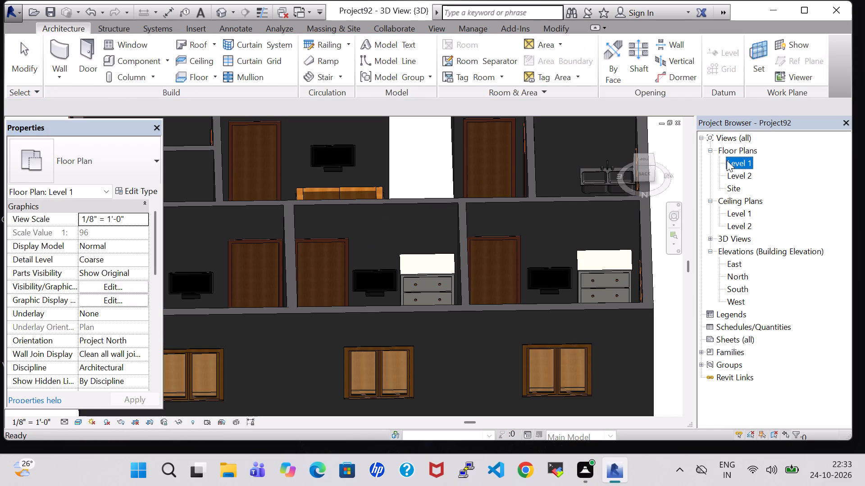
pyautogui.scroll(-3, 490, 238)
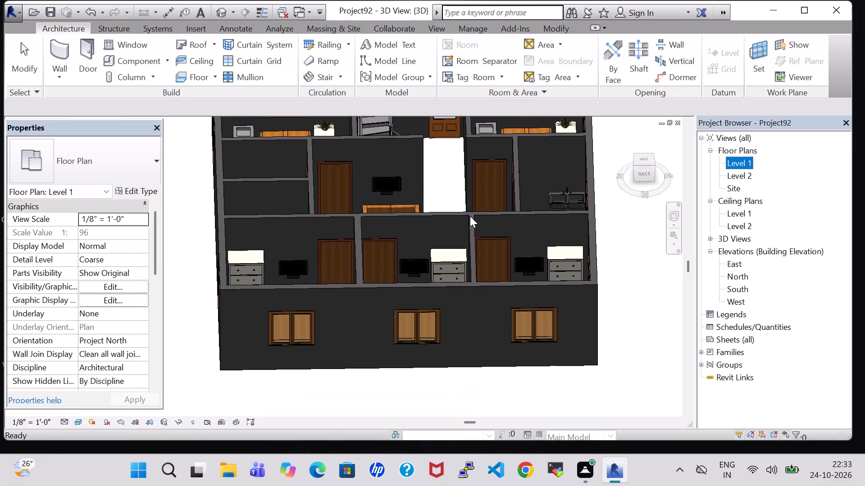
pyautogui.keyDown('shift'); pyautogui.moveTo(448, 176); pyautogui.dragTo(455, 261, button='middle'); pyautogui.keyUp('shift')
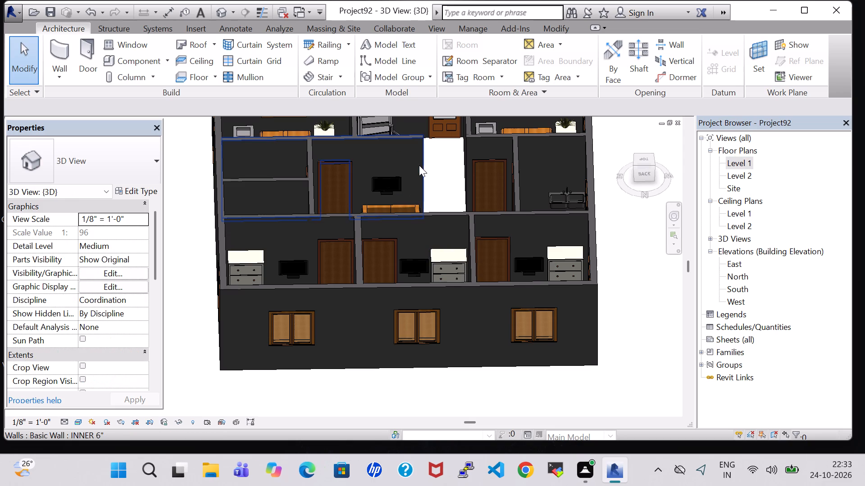
pyautogui.moveTo(419, 163); pyautogui.dragTo(455, 265, button='middle')
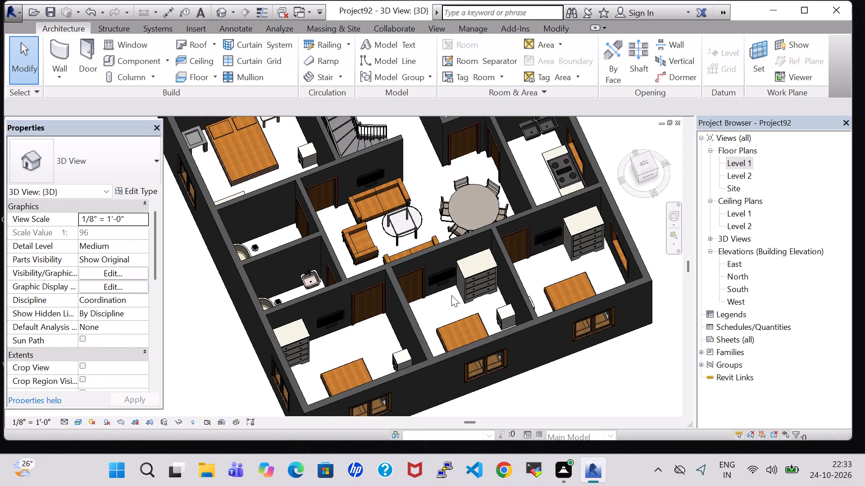
pyautogui.moveTo(449, 287); pyautogui.dragTo(448, 339, button='middle')
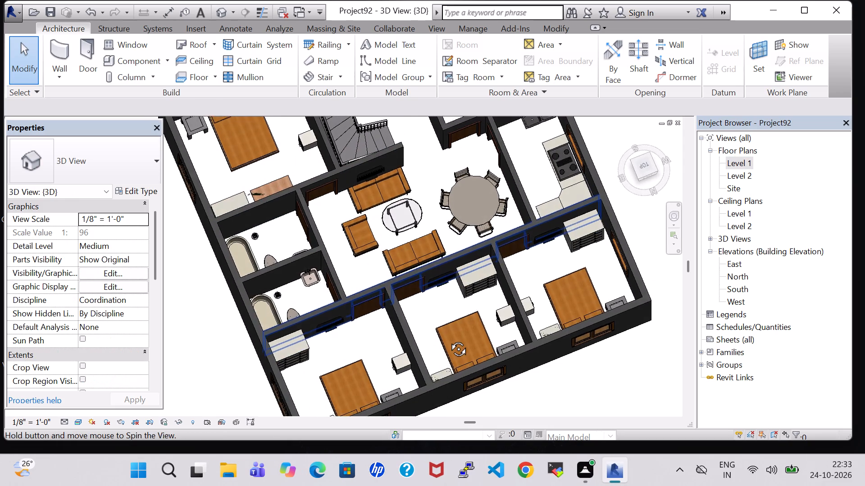
pyautogui.moveTo(448, 339); pyautogui.dragTo(435, 344, button='middle')
pyautogui.scroll(5, 339, 203)
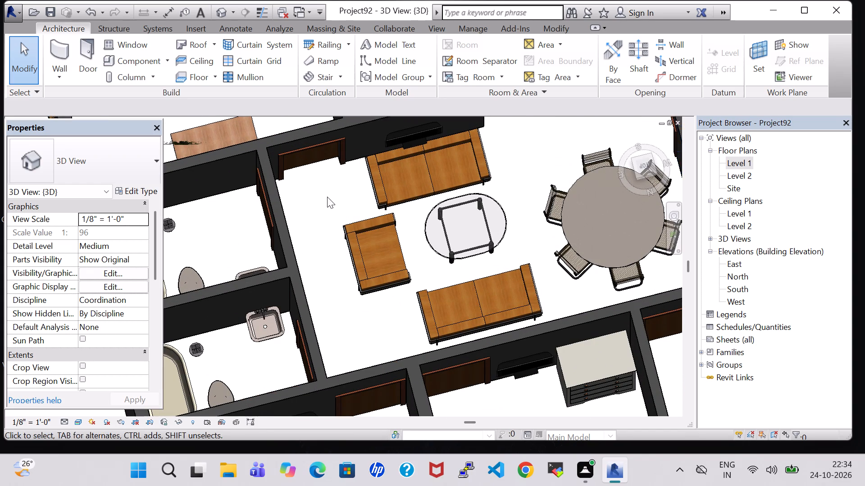
pyautogui.scroll(-1, 327, 197)
# Reopen the Level 1 floor plan and load the Mirror-Ellipse family from the US Imperial Furniture folder.
pyautogui.doubleClick(741, 166)
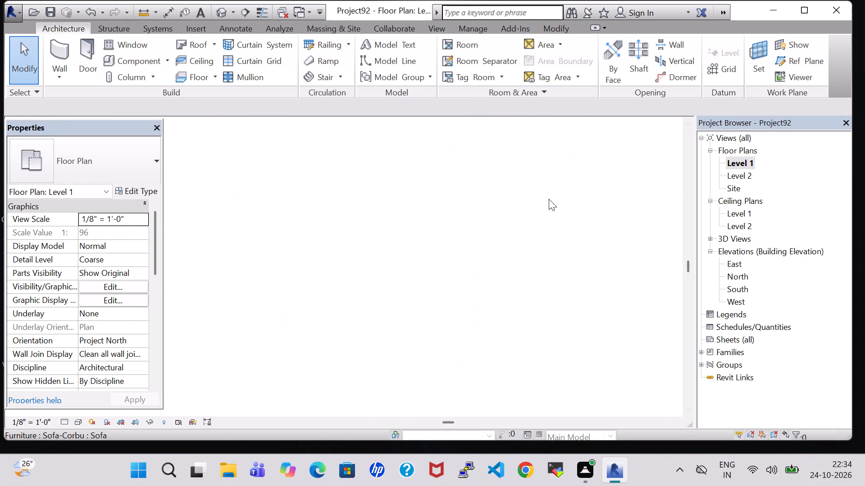
pyautogui.scroll(-13, 549, 199)
pyautogui.moveTo(615, 279); pyautogui.dragTo(446, 298, button='middle')
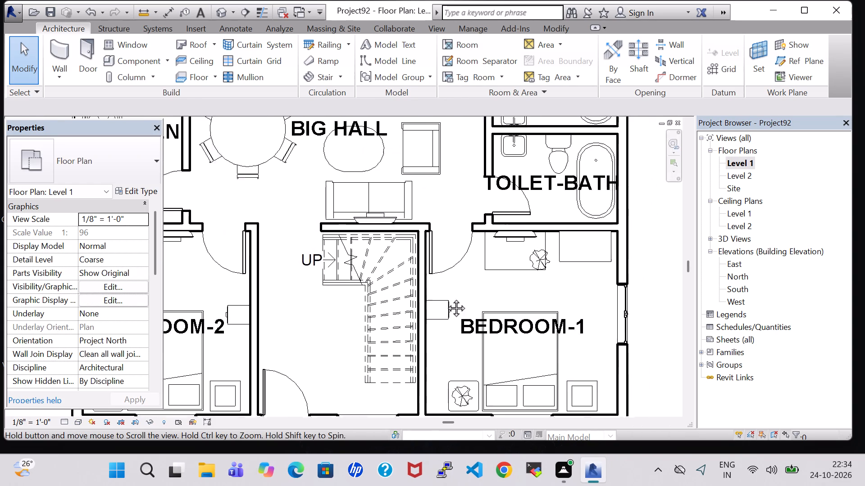
pyautogui.moveTo(446, 298); pyautogui.dragTo(425, 306, button='middle')
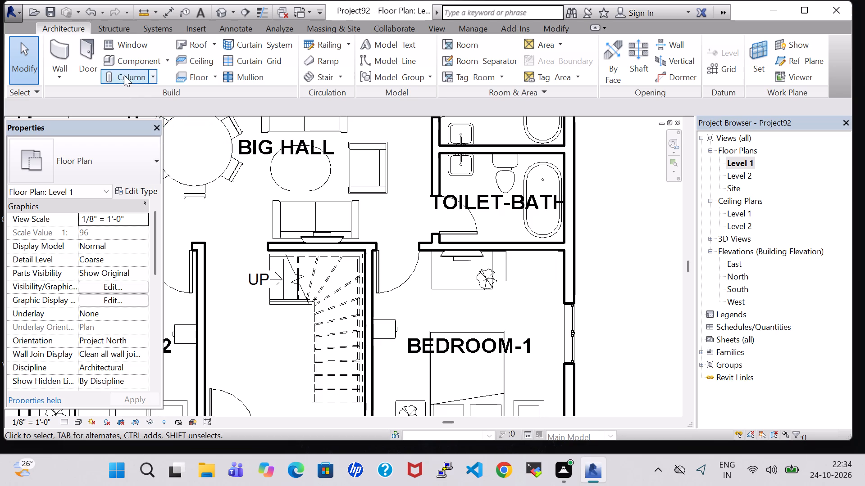
pyautogui.click(136, 63)
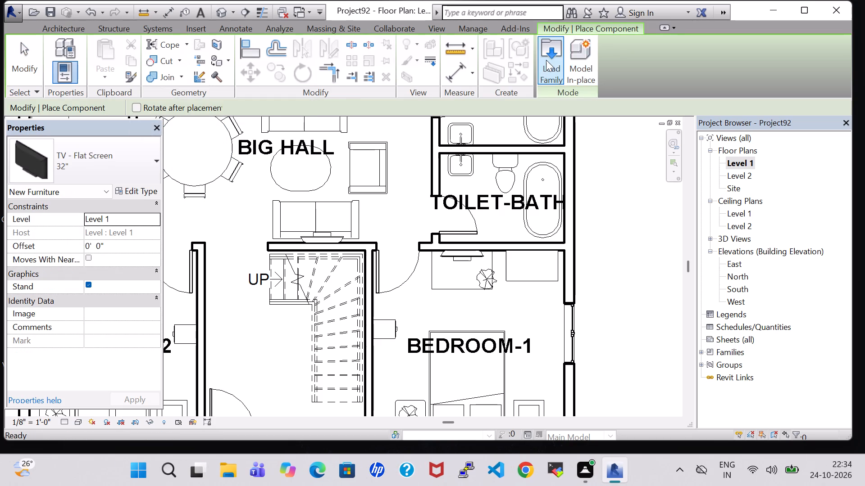
pyautogui.click(546, 60)
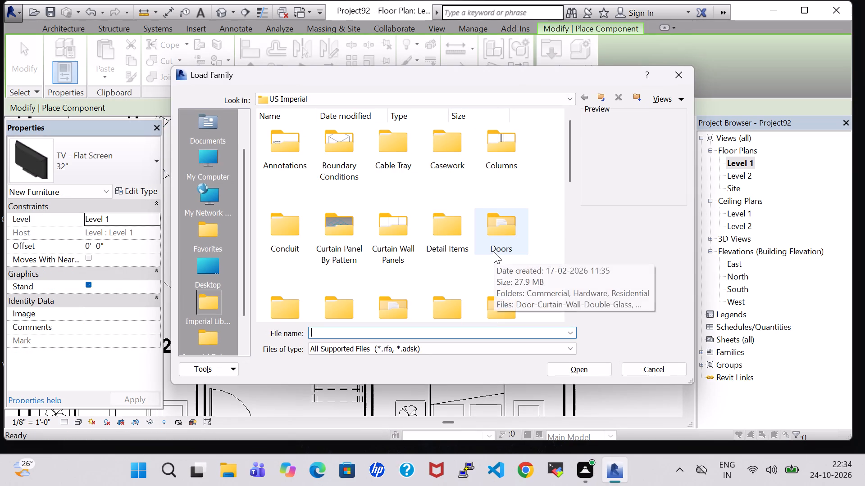
pyautogui.click(490, 232)
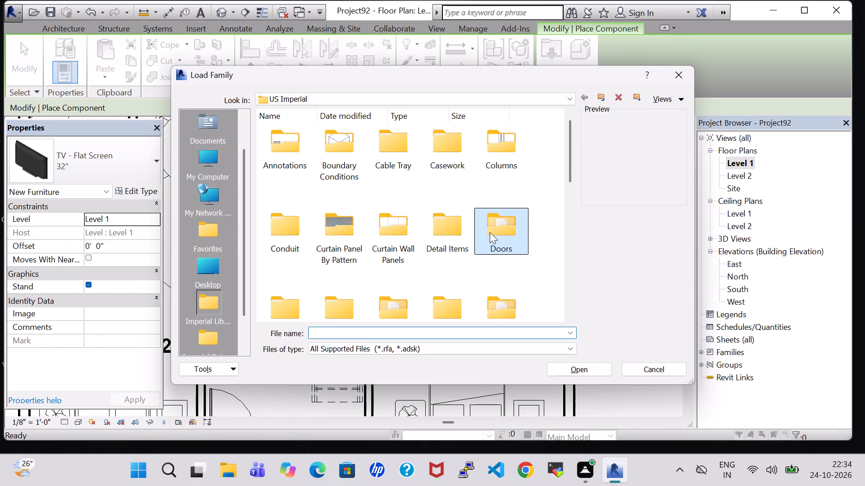
pyautogui.doubleClick(496, 296)
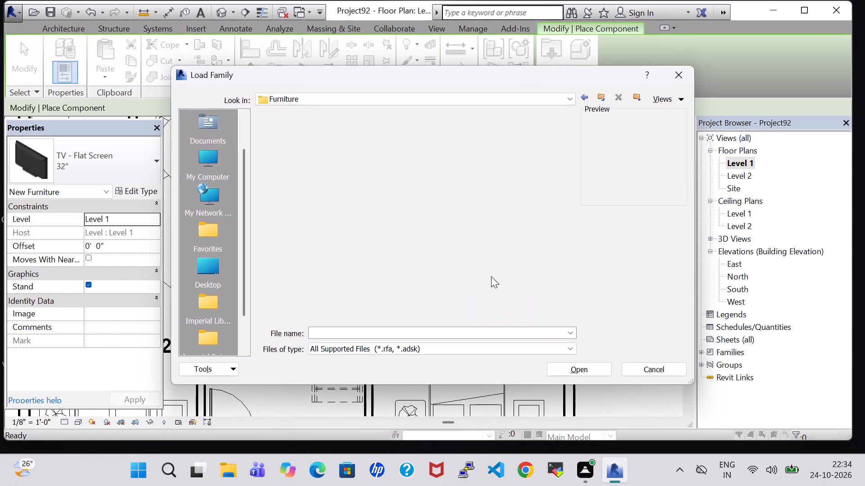
pyautogui.click(490, 152)
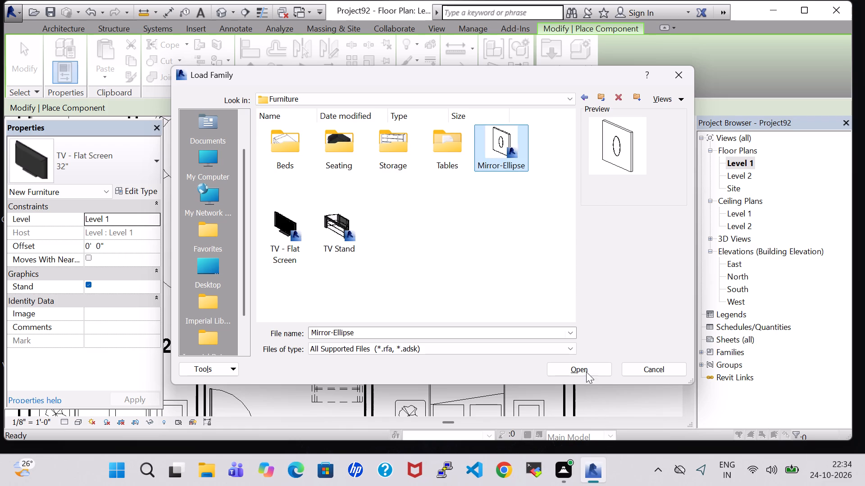
pyautogui.click(586, 370)
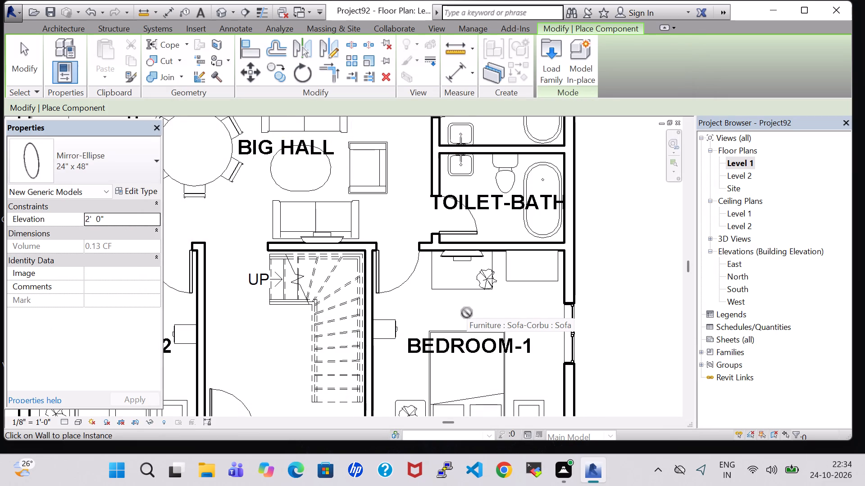
# Place a 24" x 48" Mirror-Ellipse on the wall behind the washbasin in the toilet-bath next to Bedroom-1.
pyautogui.scroll(7, 490, 180)
pyautogui.moveTo(489, 180); pyautogui.dragTo(501, 279, button='middle')
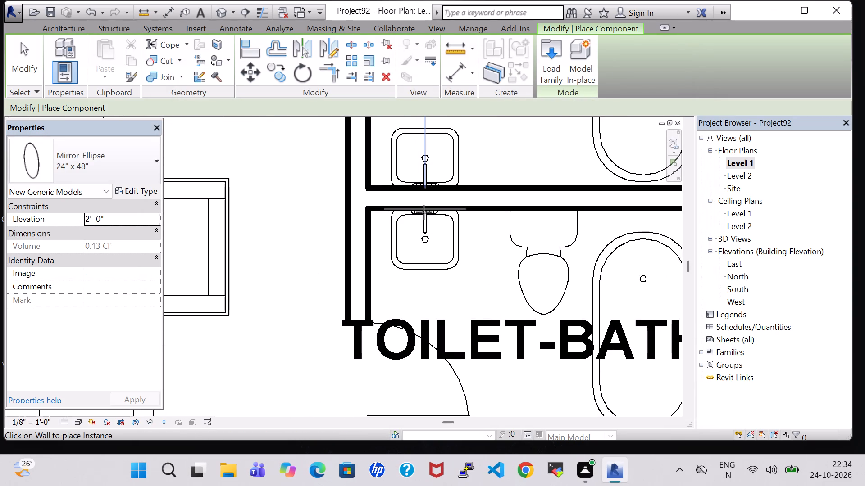
pyautogui.click(424, 211)
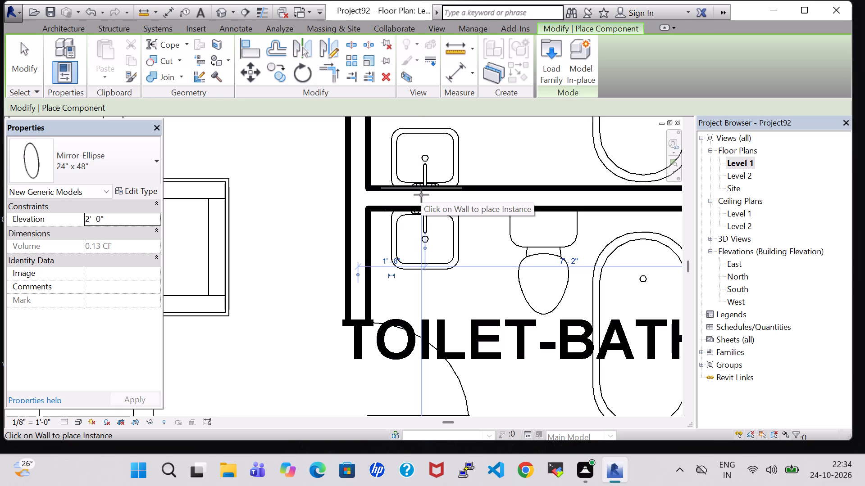
pyautogui.press('Escape')
pyautogui.press('Escape')
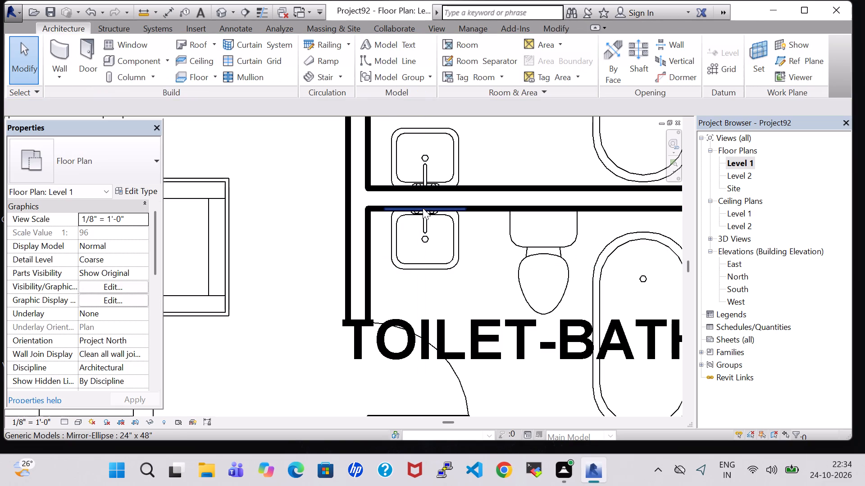
# Set the elevation of the mirror in the toilet-bath next to Bedroom-1 to 3' 0".
pyautogui.scroll(7, 423, 218)
pyautogui.click(509, 193)
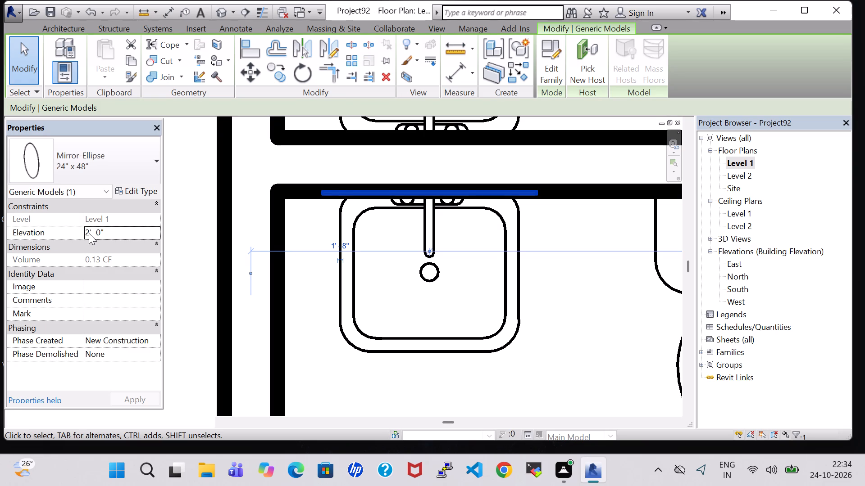
pyautogui.click(89, 233)
pyautogui.click(89, 233)
pyautogui.press('BackSpace')
pyautogui.press('3')
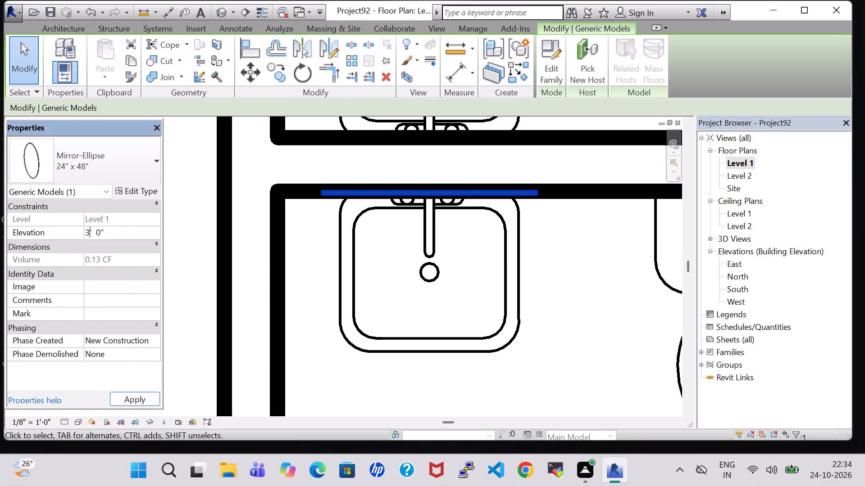
pyautogui.click(125, 405)
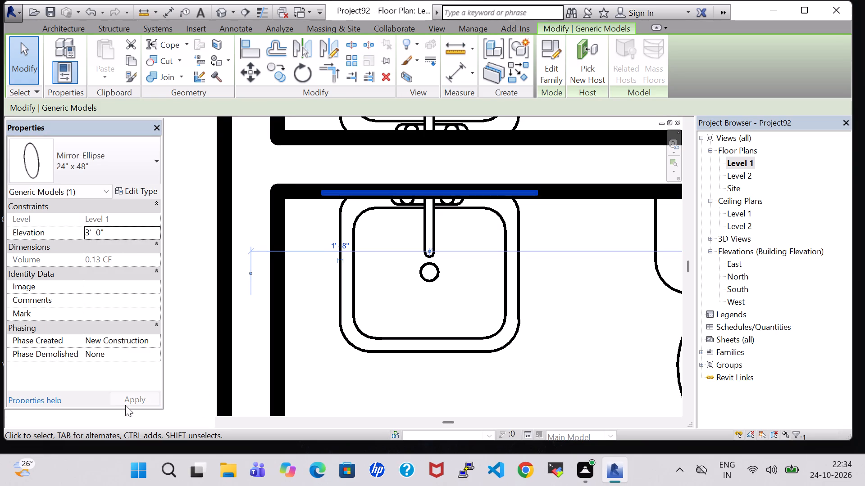
pyautogui.click(567, 305)
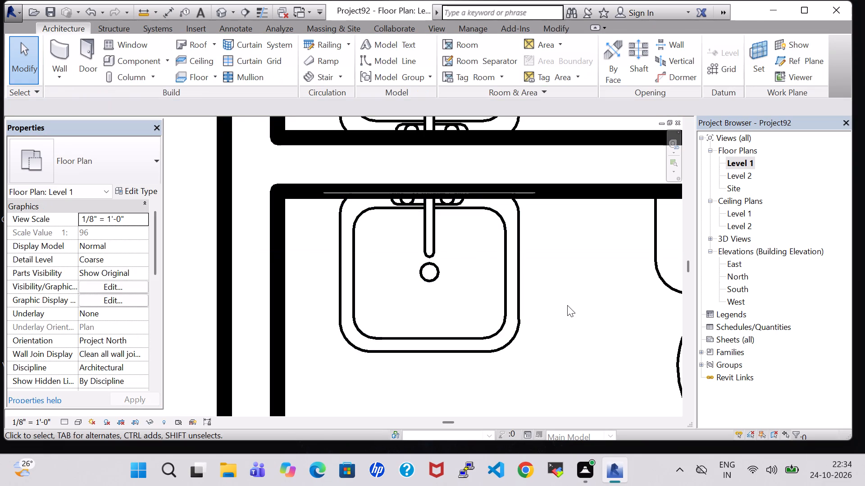
# Place a similar 24" x 48" Mirror-Ellipse on the wall behind the washbasin in the adjoining upper toilet-bath.
pyautogui.scroll(2, 576, 230)
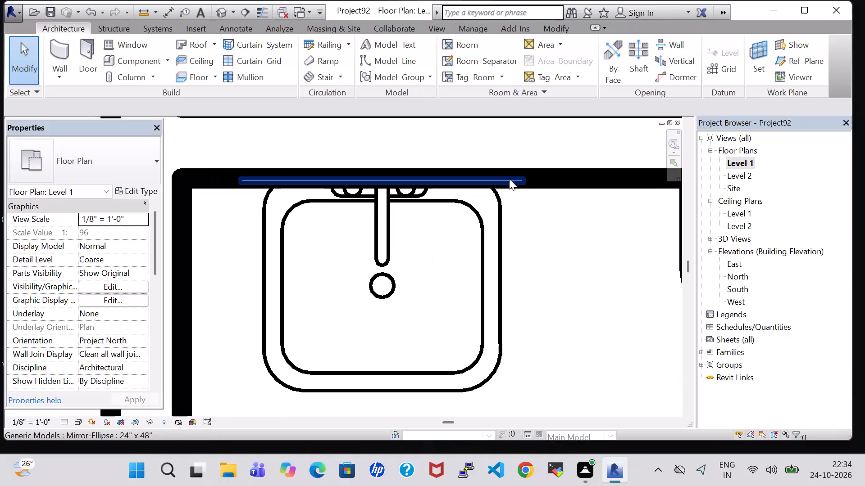
pyautogui.click(509, 179)
pyautogui.rightClick(509, 179)
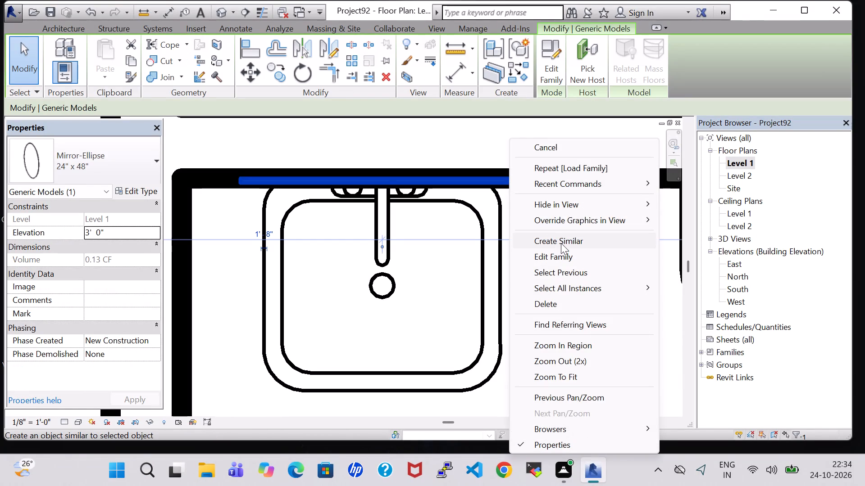
pyautogui.click(561, 243)
pyautogui.scroll(1, 498, 150)
pyautogui.moveTo(498, 150); pyautogui.dragTo(560, 352, button='middle')
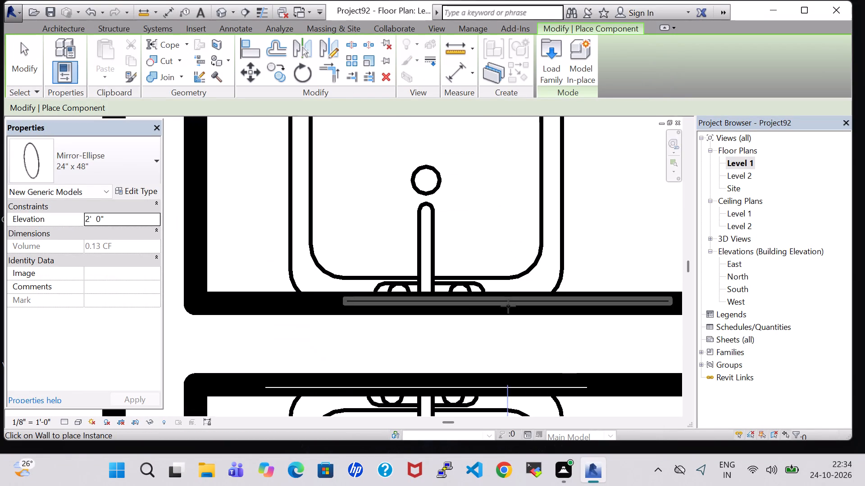
pyautogui.click(428, 306)
pyautogui.press('Escape')
pyautogui.press('Escape')
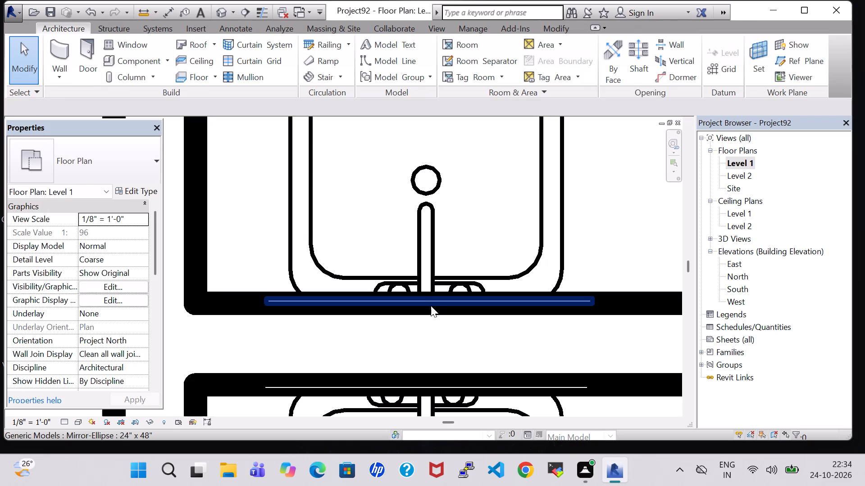
# Set the elevation of the upper toilet-bath's mirror to 3' 0".
pyautogui.click(433, 302)
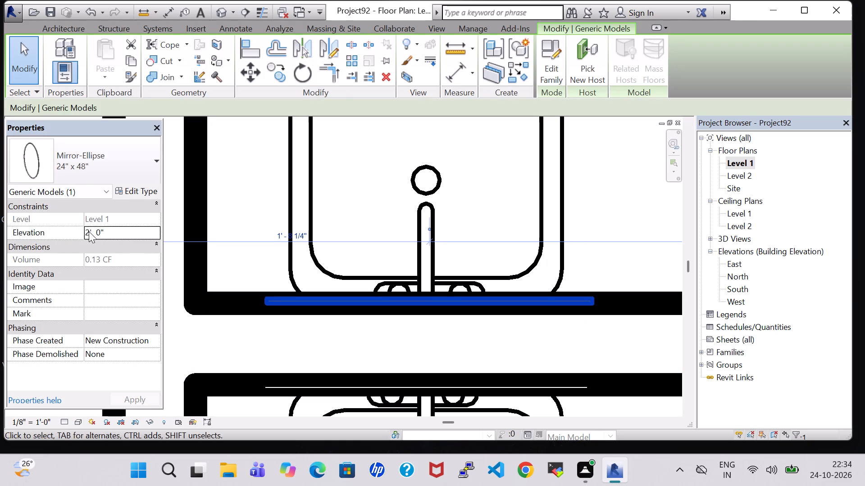
pyautogui.click(89, 231)
pyautogui.click(89, 231)
pyautogui.press('BackSpace')
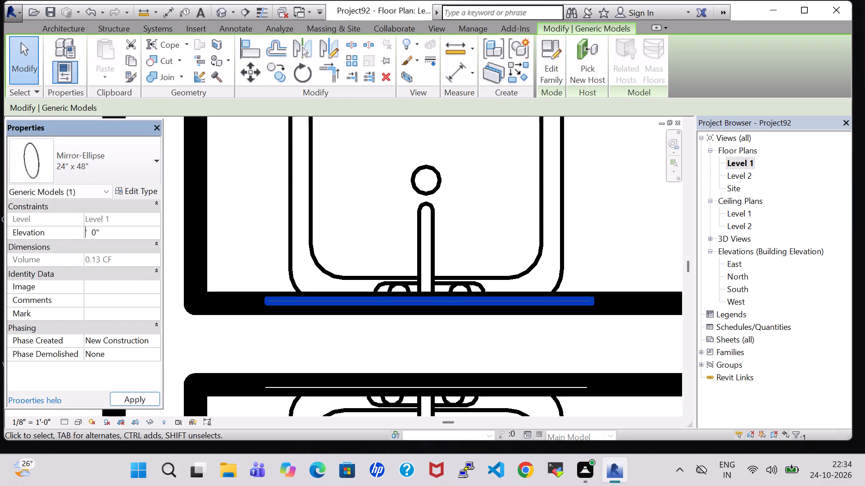
pyautogui.press('3')
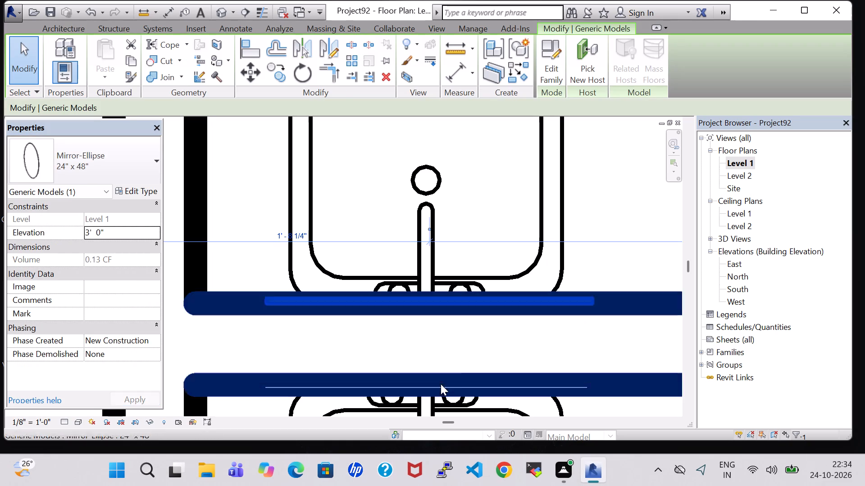
# Examine the toilet-bath mirrors above the washbasins and the surrounding rooms in the 3D view.
pyautogui.click(441, 342)
pyautogui.click(603, 235)
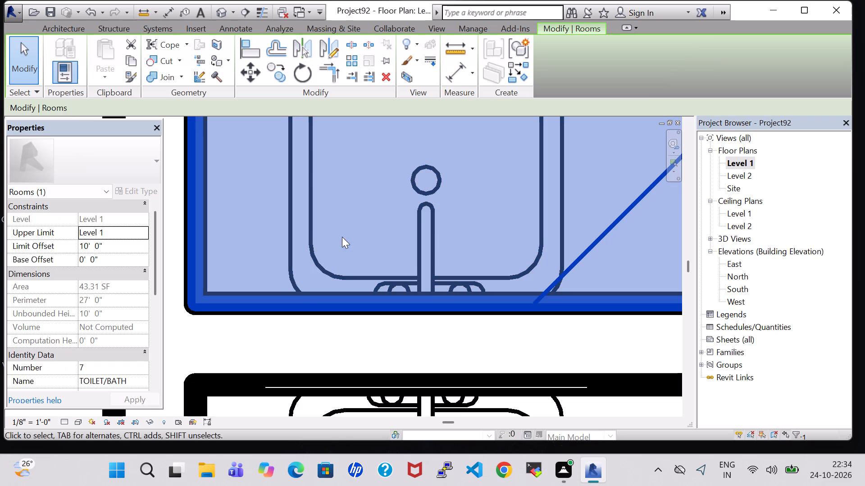
pyautogui.click(532, 335)
pyautogui.scroll(-5, 532, 335)
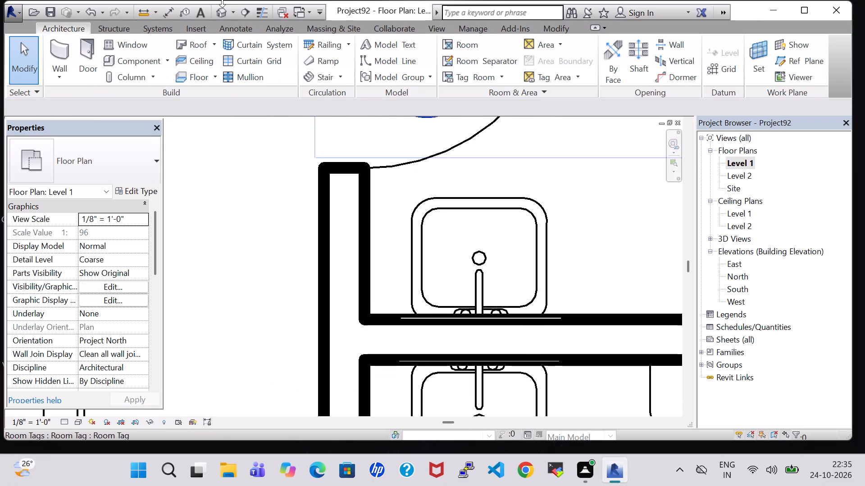
pyautogui.click(218, 6)
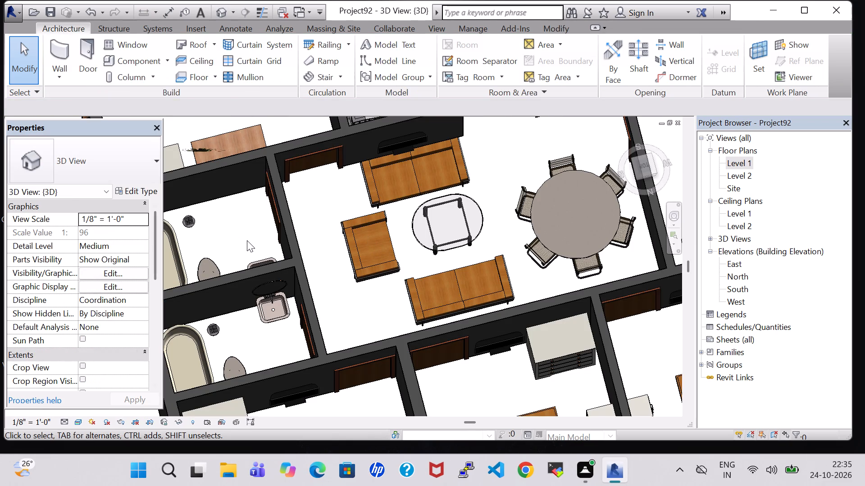
pyautogui.keyDown('shift'); pyautogui.moveTo(247, 240); pyautogui.dragTo(251, 162, button='middle'); pyautogui.keyUp('shift')
pyautogui.scroll(3, 253, 174)
pyautogui.keyDown('shift'); pyautogui.moveTo(259, 202); pyautogui.dragTo(244, 159, button='middle'); pyautogui.keyUp('shift')
pyautogui.keyDown('shift'); pyautogui.scroll(1, 244, 163); pyautogui.keyUp('shift')
pyautogui.scroll(3, 244, 159)
pyautogui.moveTo(281, 250); pyautogui.dragTo(262, 152, button='middle')
pyautogui.keyDown('shift'); pyautogui.moveTo(262, 152); pyautogui.dragTo(389, 239, button='middle'); pyautogui.keyUp('shift')
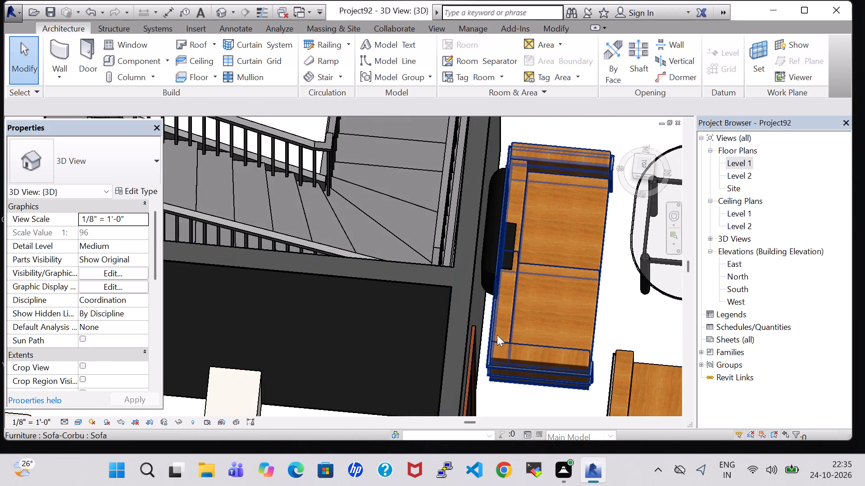
pyautogui.moveTo(542, 391); pyautogui.dragTo(515, 170, button='middle')
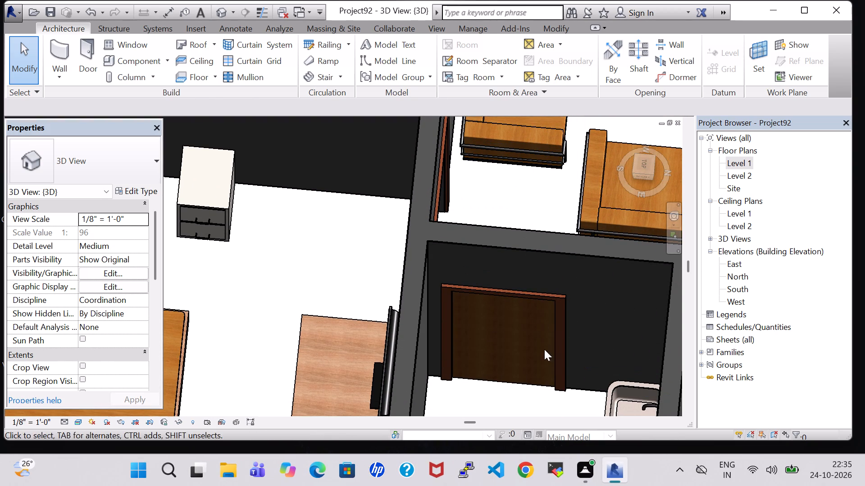
pyautogui.moveTo(536, 400); pyautogui.dragTo(522, 312, button='middle')
pyautogui.moveTo(481, 348); pyautogui.dragTo(521, 339, button='middle')
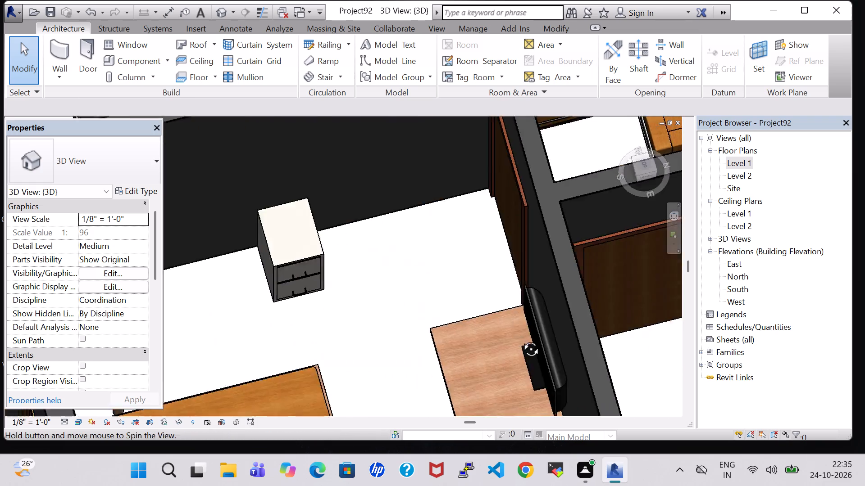
pyautogui.moveTo(521, 339); pyautogui.dragTo(535, 335, button='middle')
pyautogui.moveTo(547, 309); pyautogui.dragTo(257, 273, button='middle')
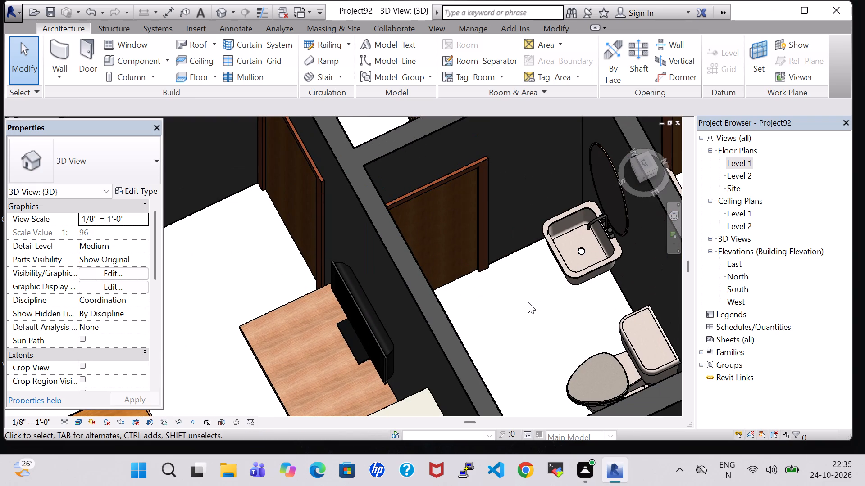
pyautogui.keyDown('shift'); pyautogui.moveTo(527, 319); pyautogui.dragTo(554, 271, button='middle'); pyautogui.keyUp('shift')
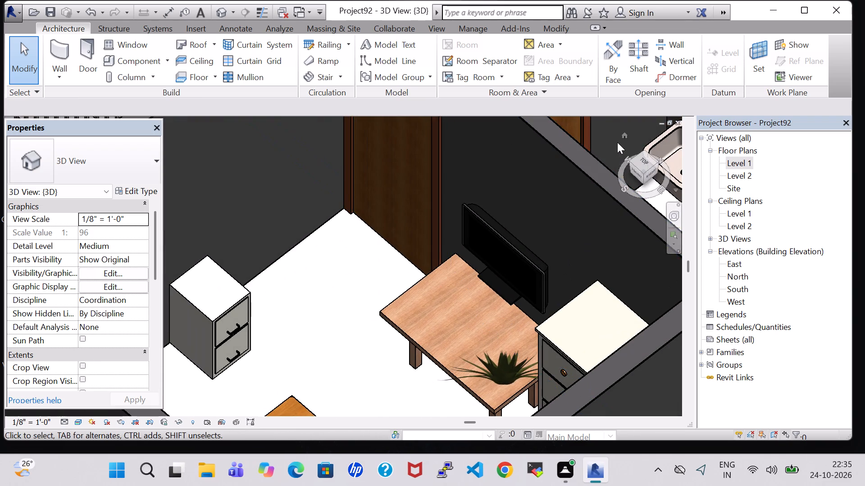
pyautogui.moveTo(617, 142); pyautogui.dragTo(375, 309, button='middle')
pyautogui.scroll(1, 436, 309)
pyautogui.keyDown('shift'); pyautogui.moveTo(537, 315); pyautogui.dragTo(564, 297, button='middle'); pyautogui.keyUp('shift')
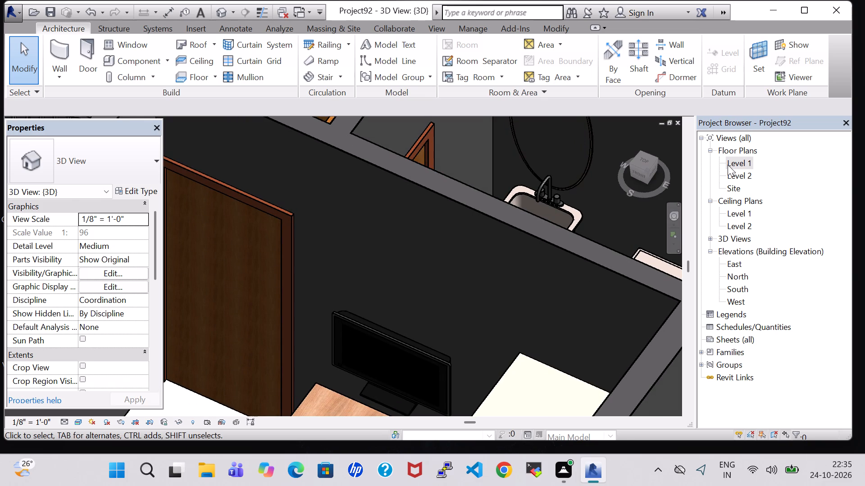
# On the Level 1 plan, place a similar 24" x 48" Mirror-Ellipse in Bedroom-5, behind the file cabinet on the wall shared with Bedroom-4.
pyautogui.doubleClick(733, 164)
pyautogui.scroll(-6, 338, 278)
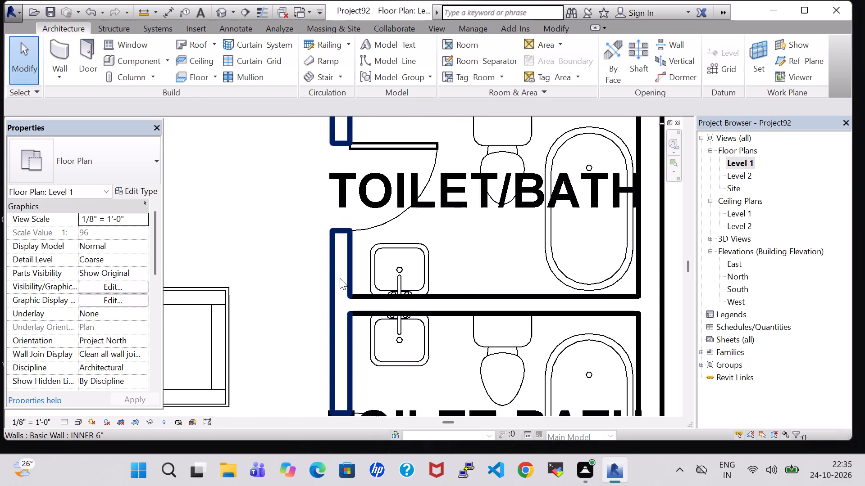
pyautogui.scroll(-7, 340, 278)
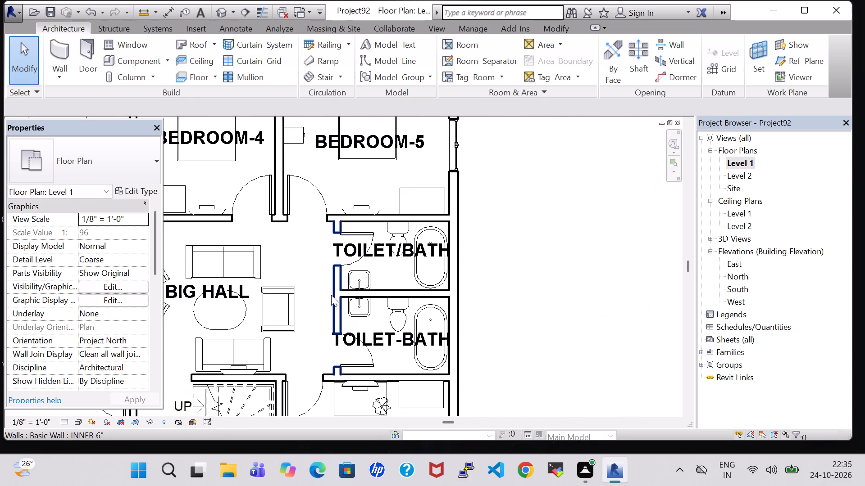
pyautogui.click(356, 290)
pyautogui.rightClick(356, 290)
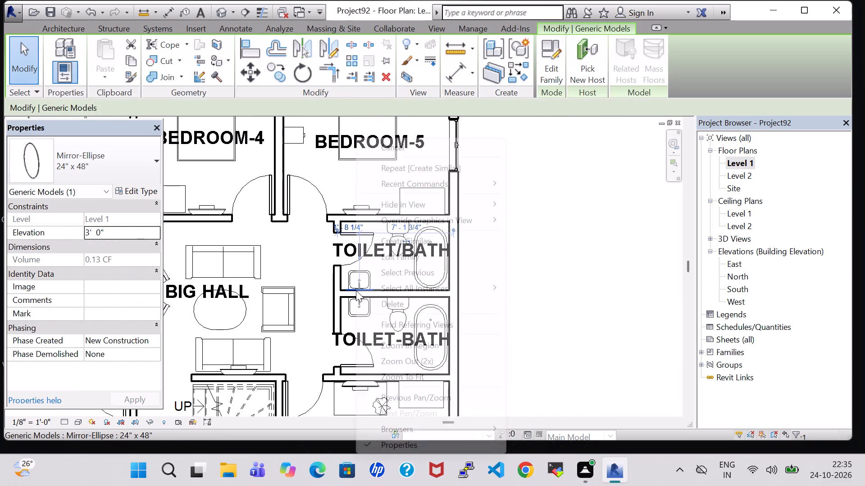
pyautogui.click(419, 238)
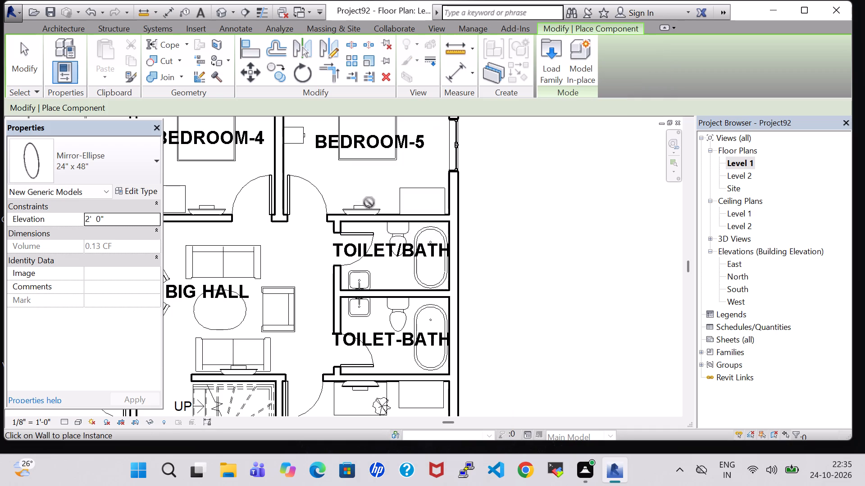
pyautogui.moveTo(345, 190); pyautogui.dragTo(400, 263, button='middle')
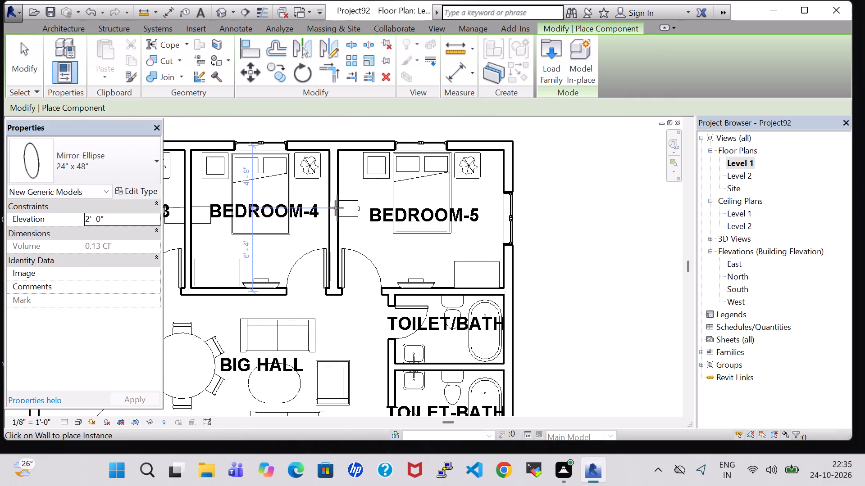
pyautogui.click(338, 208)
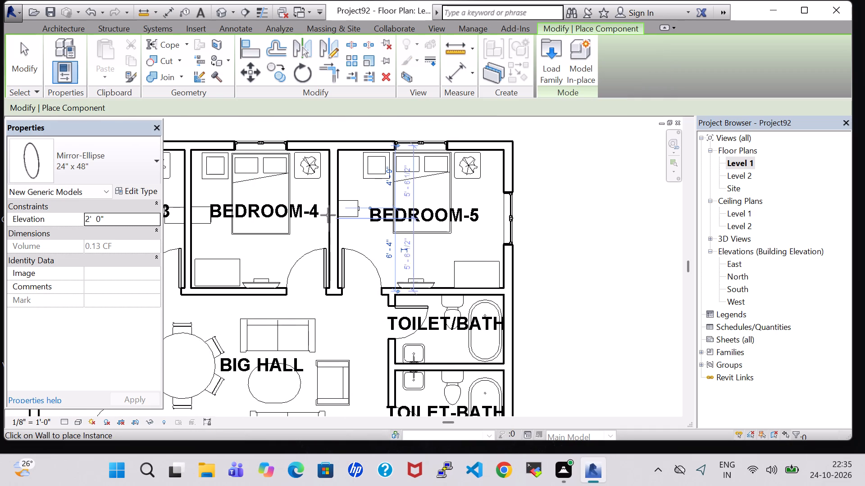
pyautogui.press('Escape')
pyautogui.press('Escape')
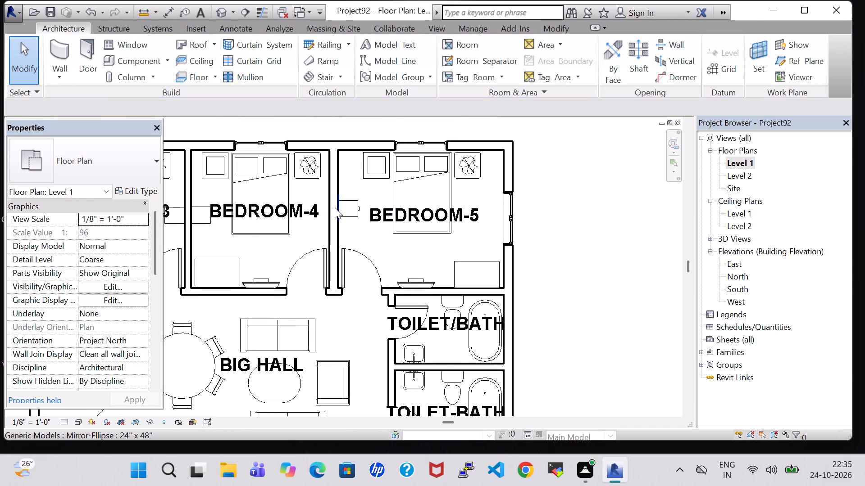
# Set the elevation of Bedroom-5's mirror to 3' 0".
pyautogui.click(338, 210)
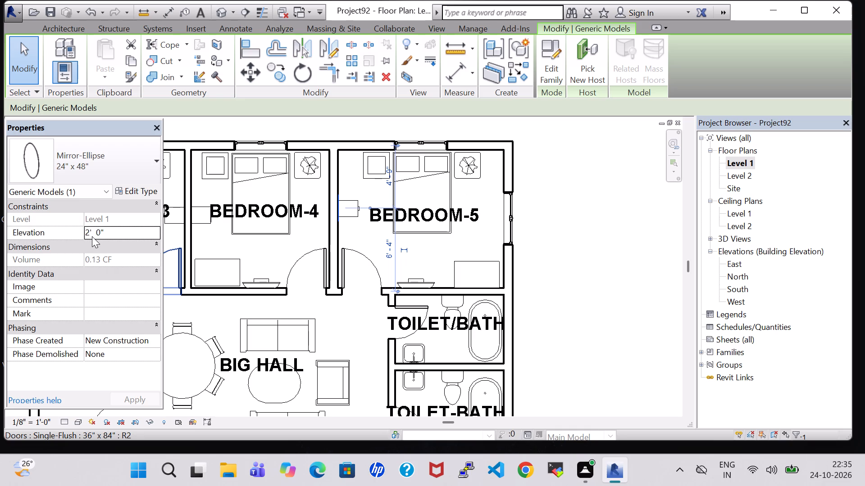
pyautogui.click(90, 233)
pyautogui.press('BackSpace')
pyautogui.press('3')
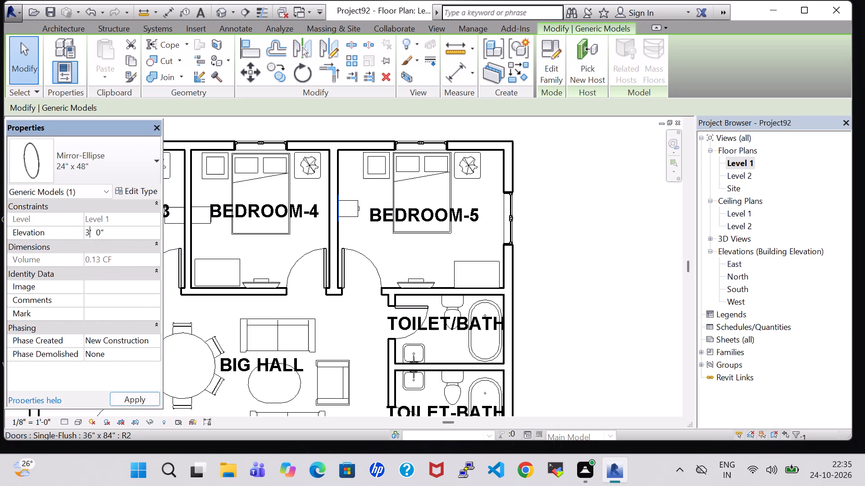
pyautogui.click(132, 402)
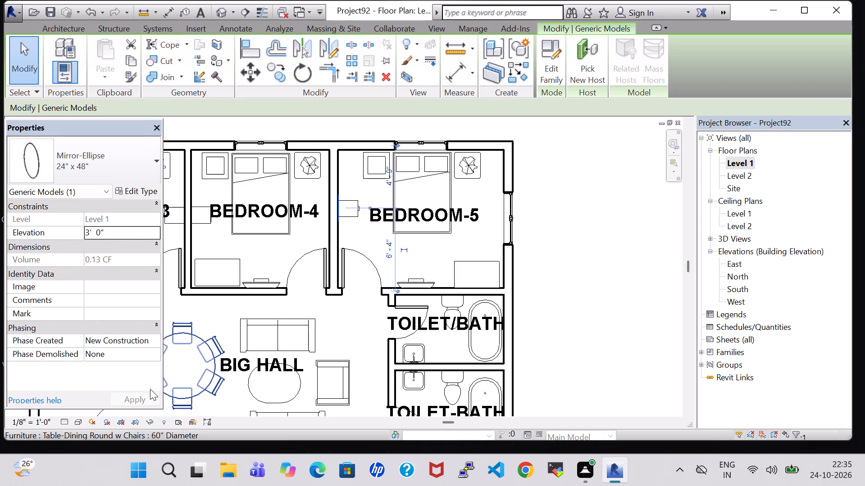
pyautogui.click(565, 242)
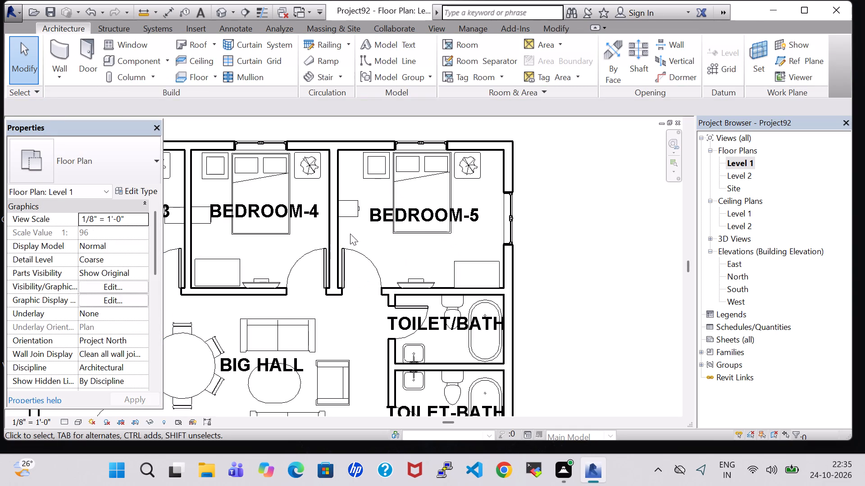
# Place a similar 24" x 48" Mirror-Ellipse in Bedroom-4, behind the file cabinet on the wall shared with Bedroom-3.
pyautogui.scroll(6, 355, 234)
pyautogui.moveTo(349, 231); pyautogui.dragTo(506, 339, button='middle')
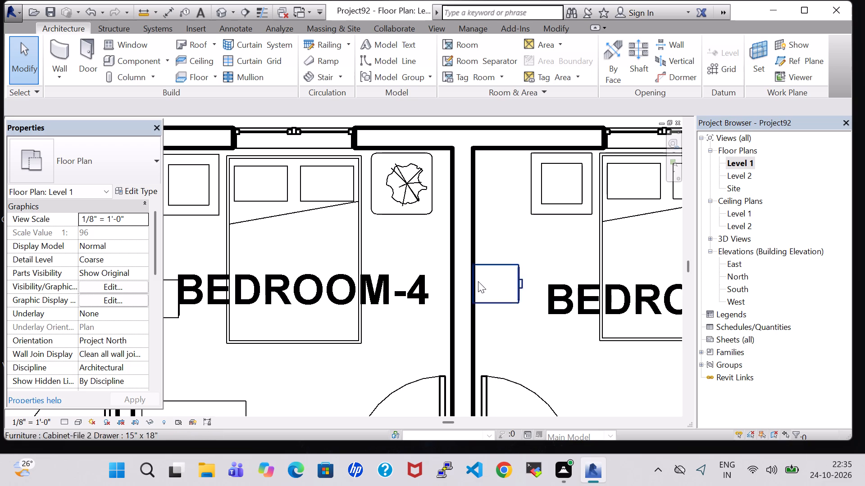
pyautogui.click(496, 325)
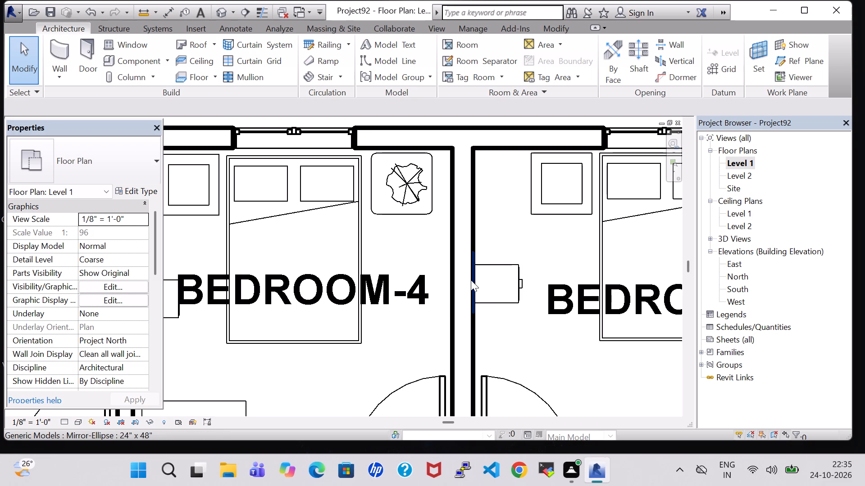
pyautogui.click(473, 280)
pyautogui.rightClick(473, 280)
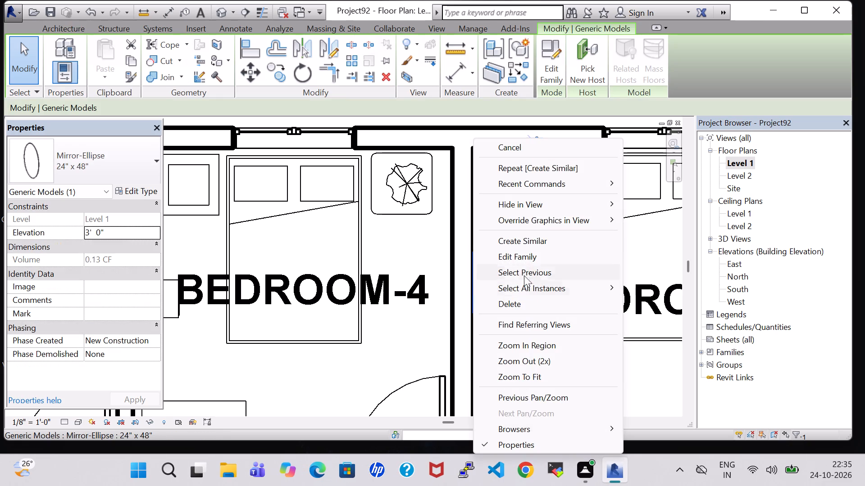
pyautogui.click(528, 245)
pyautogui.moveTo(380, 333); pyautogui.dragTo(717, 376, button='middle')
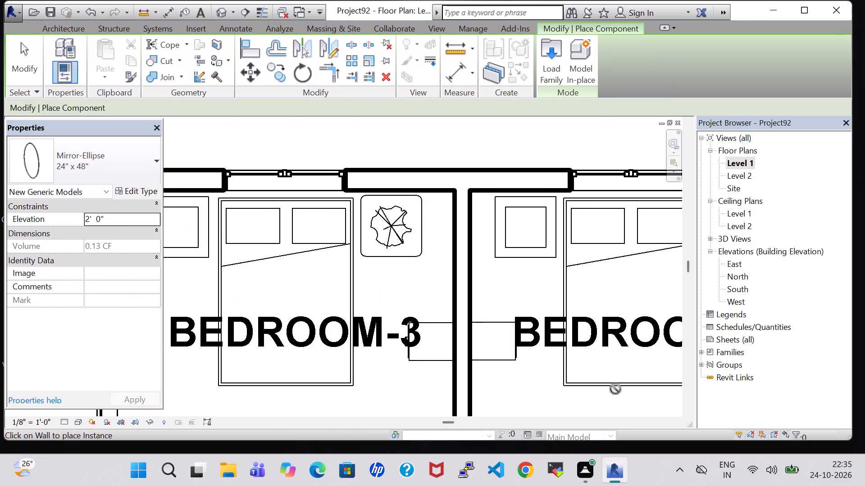
pyautogui.click(474, 342)
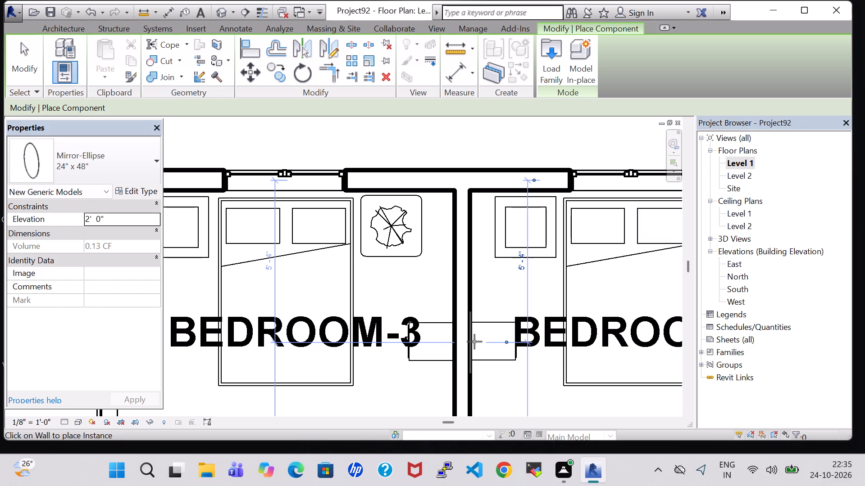
pyautogui.press('Escape')
pyautogui.press('Escape')
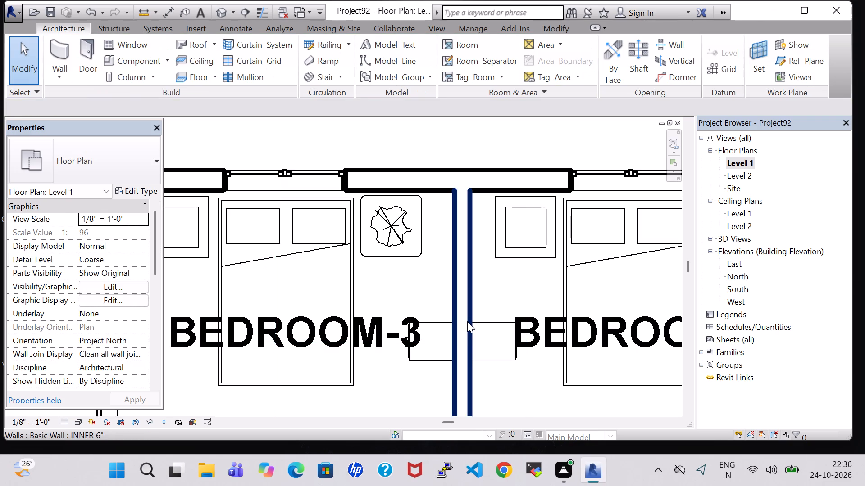
# Set the elevation of Bedroom-4's mirror to 3' 0".
pyautogui.click(468, 322)
pyautogui.click(536, 256)
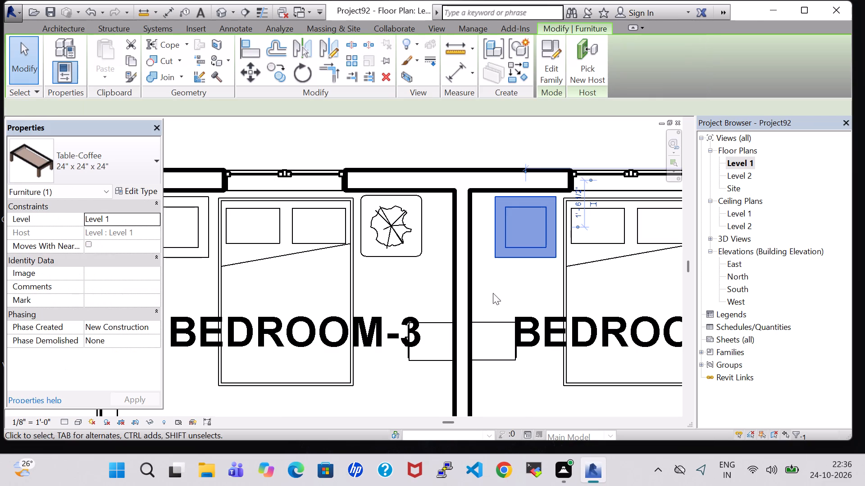
pyautogui.click(470, 335)
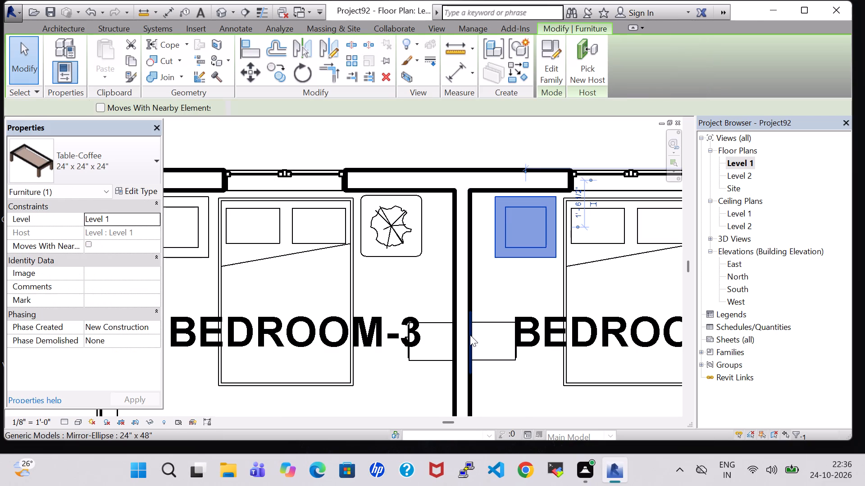
pyautogui.click(91, 233)
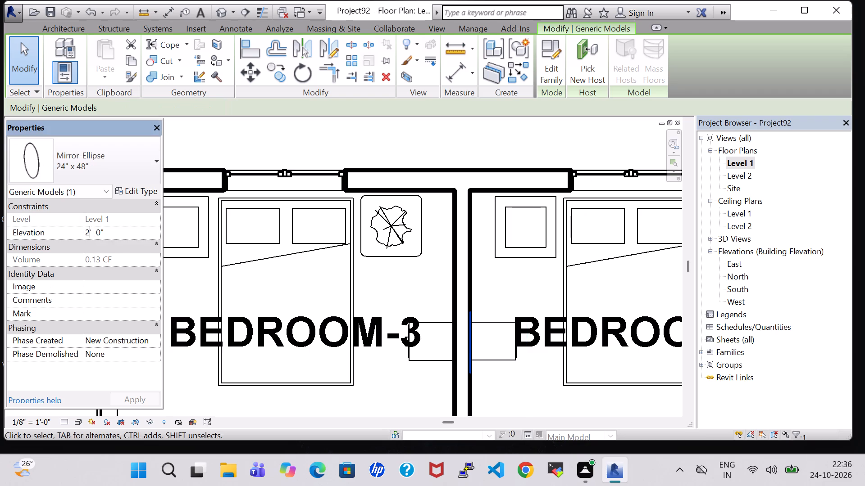
pyautogui.press('BackSpace')
pyautogui.press('3')
pyautogui.click(149, 396)
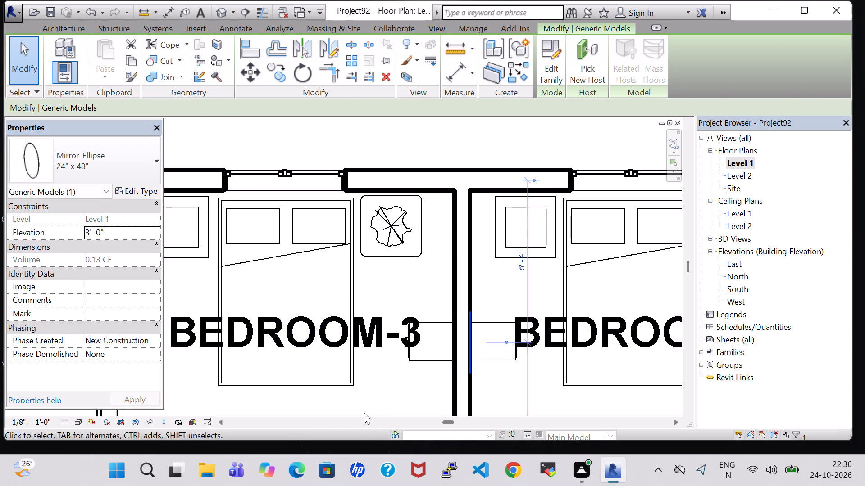
pyautogui.click(389, 392)
# Place a similar 24" x 48" Mirror-Ellipse in Bedroom-3, behind the file cabinet on the wall shared with Bedroom-4.
pyautogui.moveTo(389, 392); pyautogui.dragTo(487, 398, button='middle')
pyautogui.scroll(1, 490, 393)
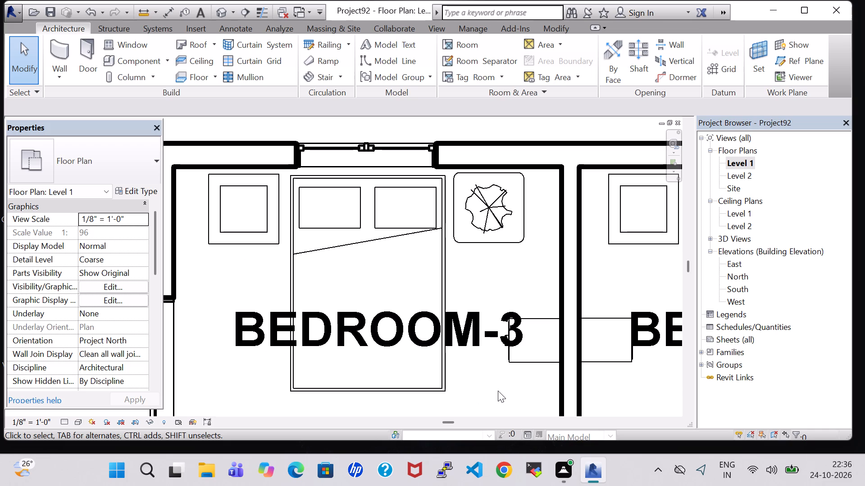
pyautogui.scroll(-2, 567, 333)
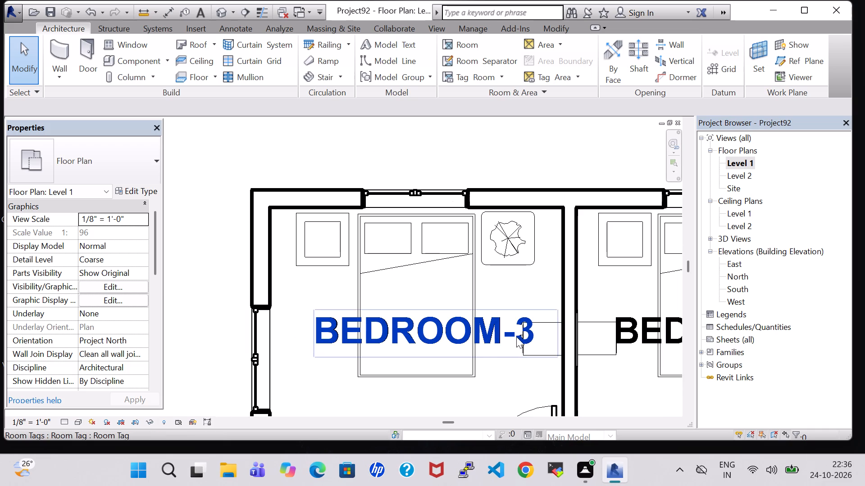
pyautogui.click(577, 341)
pyautogui.rightClick(577, 341)
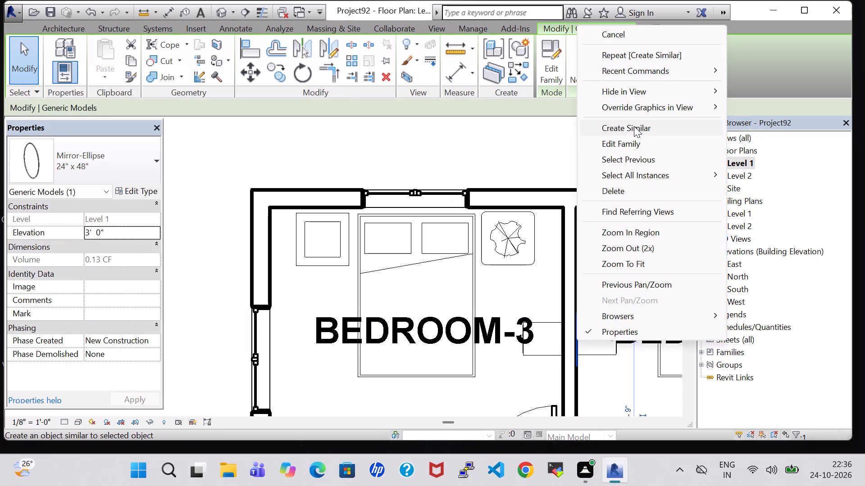
pyautogui.click(634, 126)
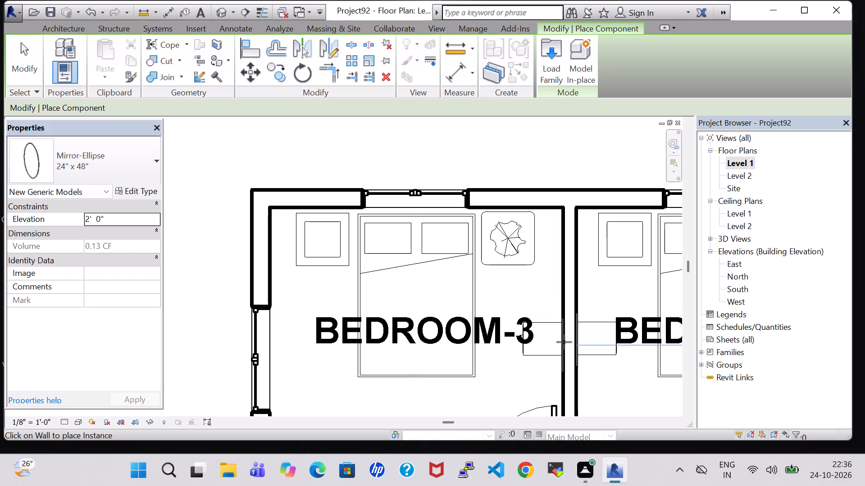
pyautogui.scroll(6, 564, 342)
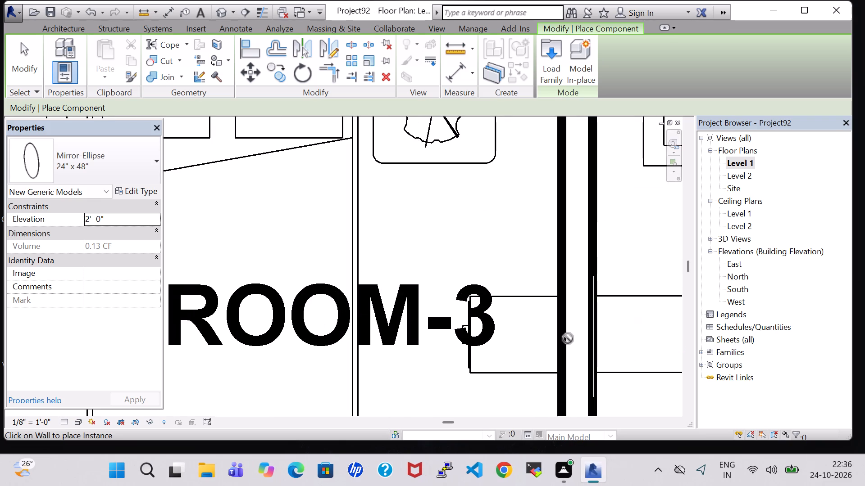
pyautogui.click(565, 338)
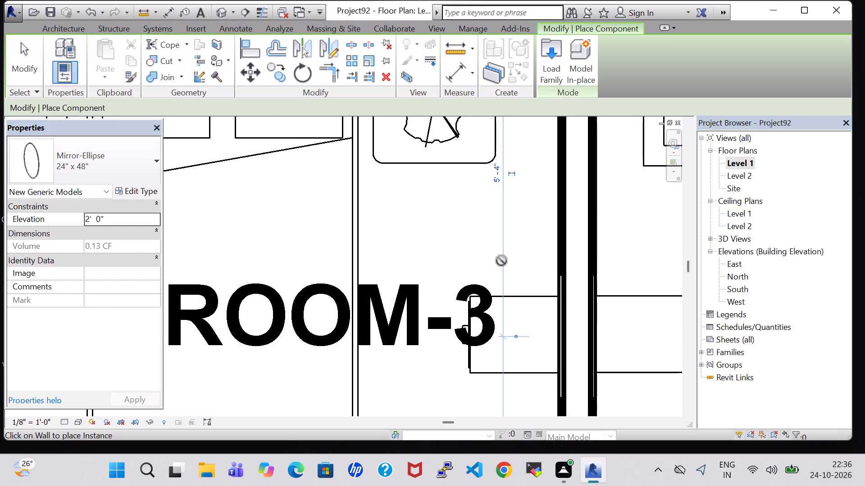
pyautogui.press('Escape')
pyautogui.press('Escape')
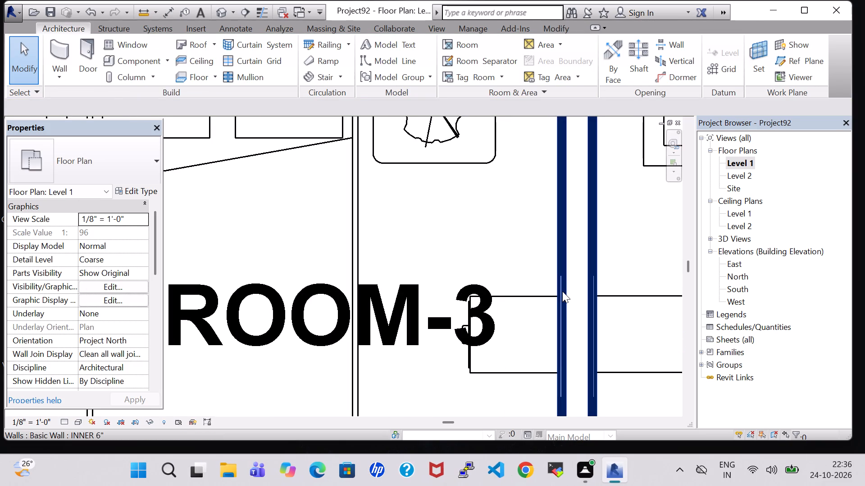
# Set the elevation of Bedroom-3's mirror to 3' 0".
pyautogui.click(560, 291)
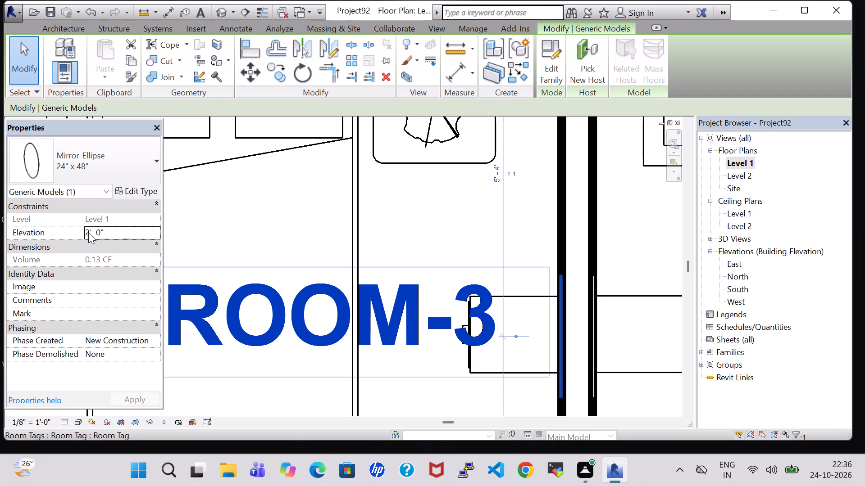
pyautogui.click(89, 232)
pyautogui.click(89, 232)
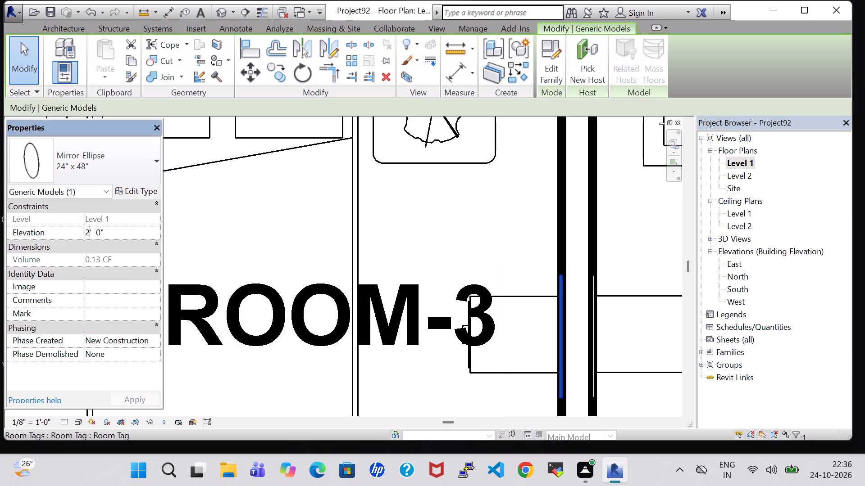
pyautogui.press('BackSpace')
pyautogui.press('3')
pyautogui.click(142, 403)
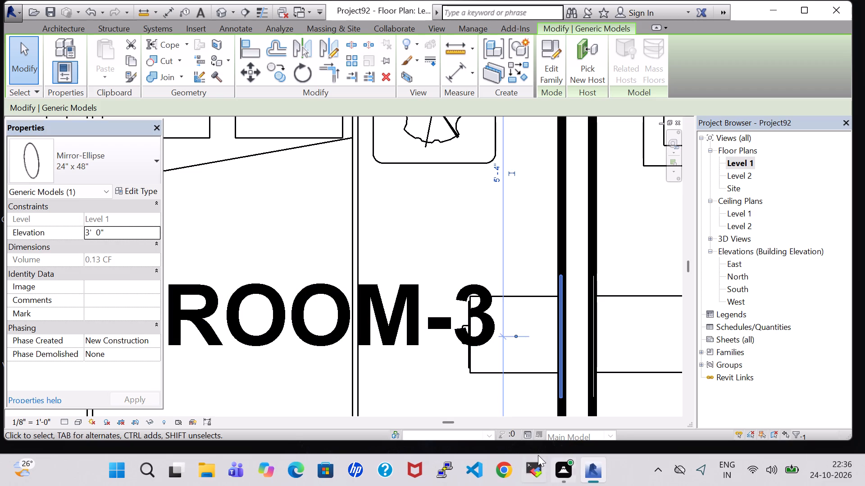
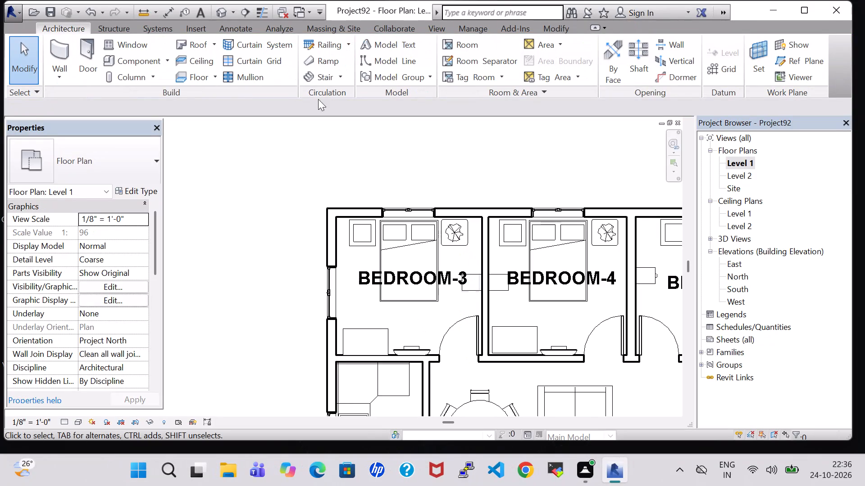
# Examine Bedroom-1's walls and furniture in the 3D view to check whether it has a mirror.
pyautogui.click(221, 10)
pyautogui.scroll(-2, 375, 189)
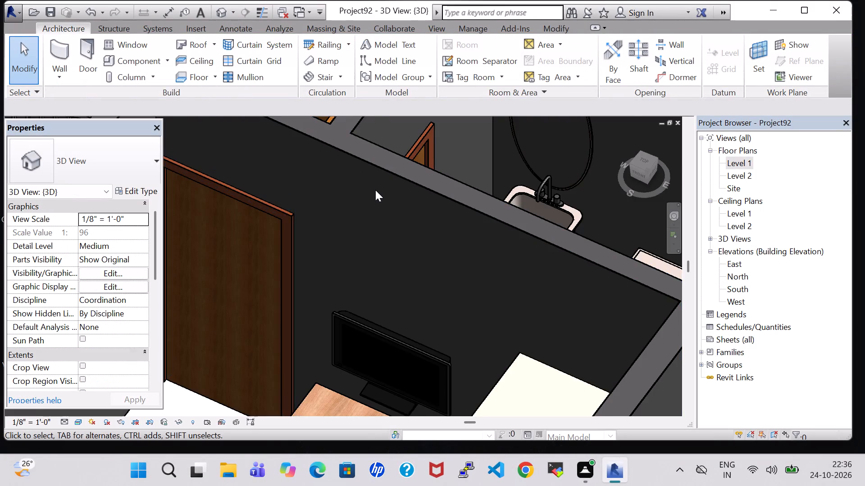
pyautogui.scroll(-3, 375, 190)
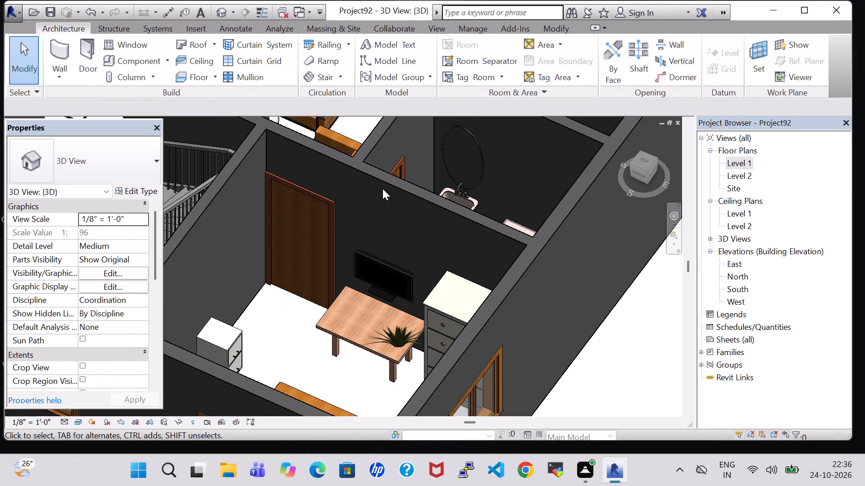
pyautogui.scroll(-1, 366, 256)
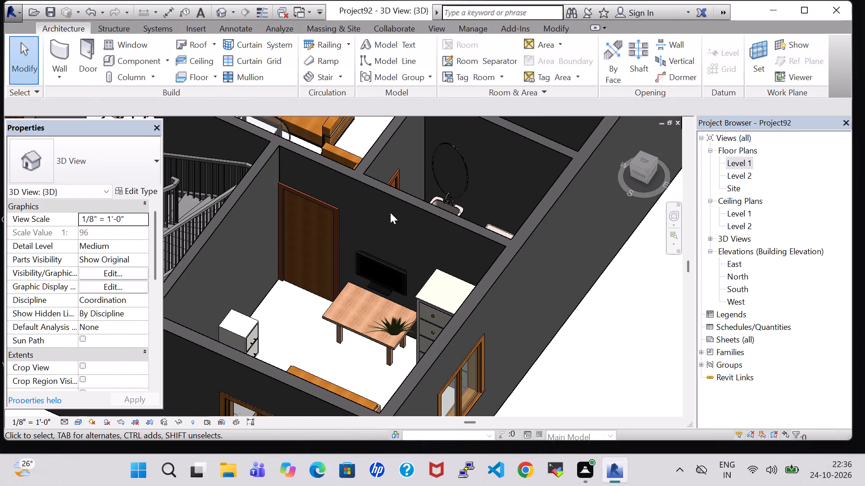
pyautogui.keyDown('shift'); pyautogui.moveTo(390, 212); pyautogui.dragTo(384, 306, button='middle'); pyautogui.keyUp('shift')
pyautogui.moveTo(288, 316); pyautogui.dragTo(483, 95, button='middle')
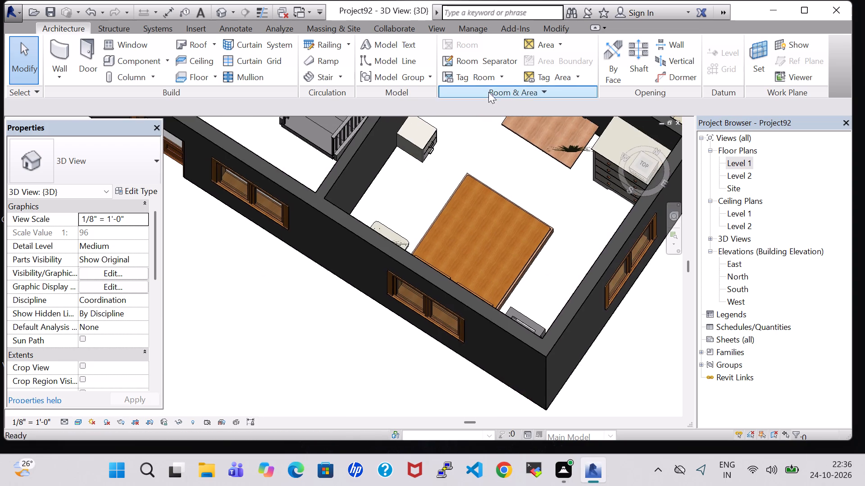
pyautogui.keyDown('shift'); pyautogui.moveTo(519, 165); pyautogui.dragTo(510, 210, button='middle'); pyautogui.keyUp('shift')
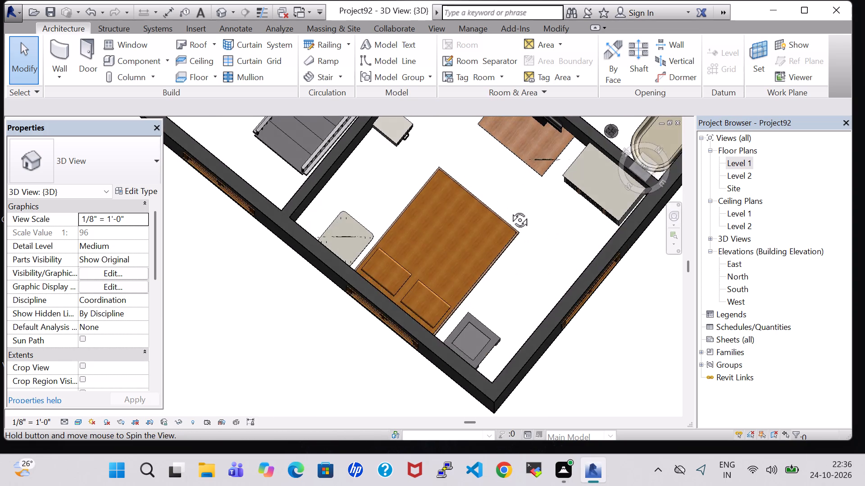
pyautogui.keyDown('shift'); pyautogui.moveTo(510, 210); pyautogui.dragTo(473, 114, button='middle'); pyautogui.keyUp('shift')
pyautogui.moveTo(371, 143); pyautogui.dragTo(391, 219, button='middle')
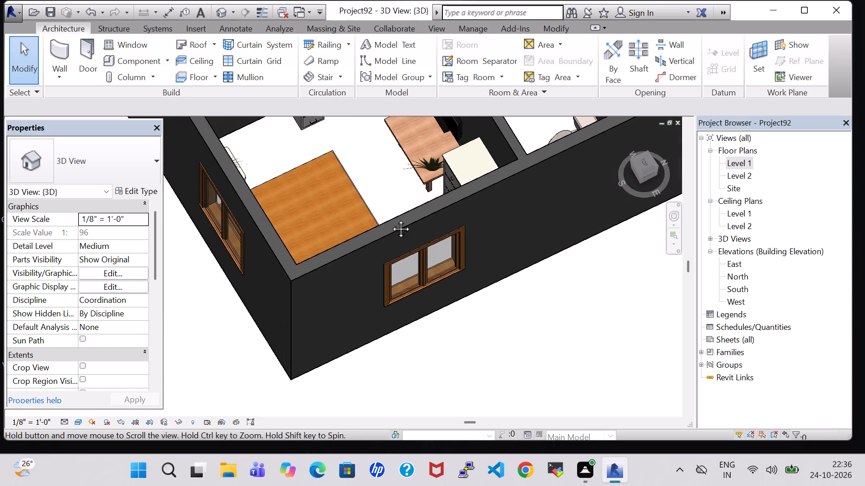
pyautogui.moveTo(391, 219); pyautogui.dragTo(410, 338, button='middle')
pyautogui.scroll(5, 364, 303)
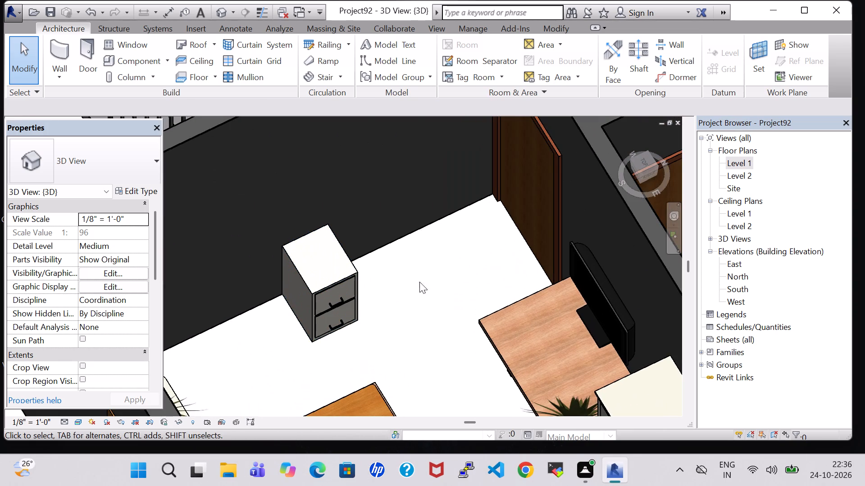
pyautogui.moveTo(448, 277); pyautogui.dragTo(268, 277, button='middle')
pyautogui.scroll(1, 278, 278)
pyautogui.scroll(-4, 639, 264)
pyautogui.scroll(1, 640, 261)
pyautogui.moveTo(640, 261); pyautogui.dragTo(621, 275, button='middle')
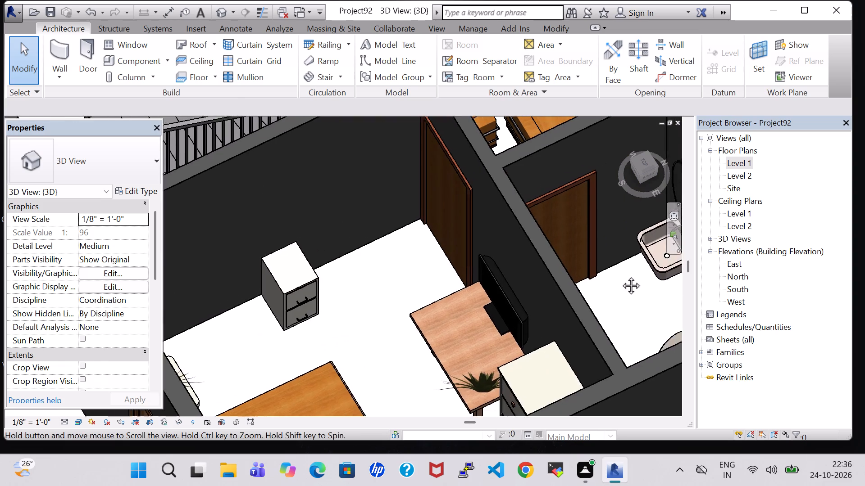
pyautogui.moveTo(621, 275); pyautogui.dragTo(584, 288, button='middle')
pyautogui.scroll(-3, 584, 285)
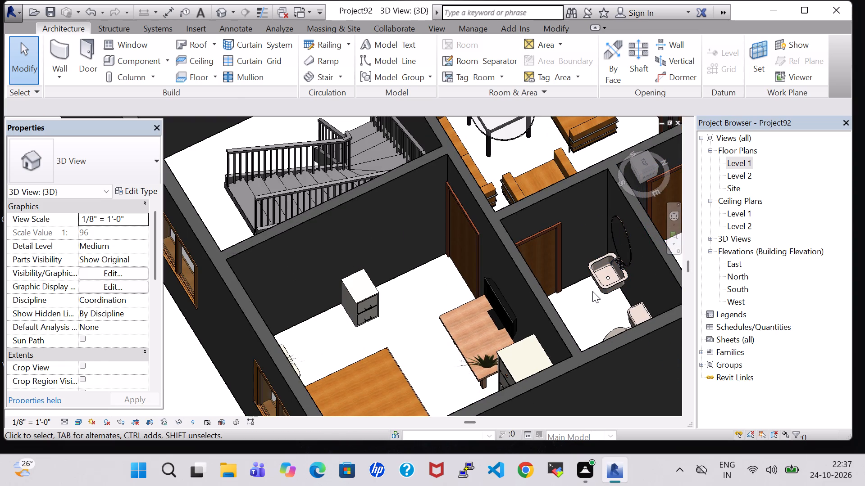
# Examine the toilet-bath mirrors above the wash basins in the 3D view.
pyautogui.keyDown('shift'); pyautogui.moveTo(592, 291); pyautogui.dragTo(640, 253, button='middle'); pyautogui.keyUp('shift')
pyautogui.moveTo(605, 241); pyautogui.dragTo(500, 323, button='middle')
pyautogui.scroll(5, 613, 243)
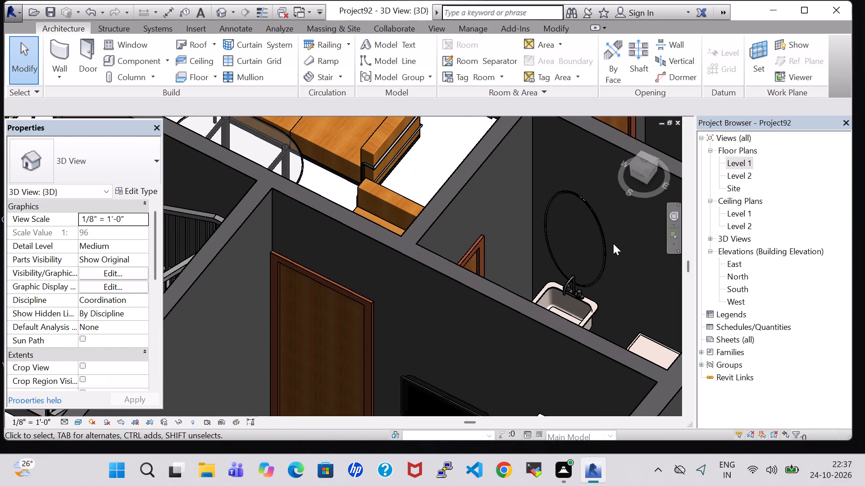
pyautogui.moveTo(613, 243); pyautogui.dragTo(455, 355, button='middle')
pyautogui.scroll(1, 455, 352)
pyautogui.scroll(-5, 627, 222)
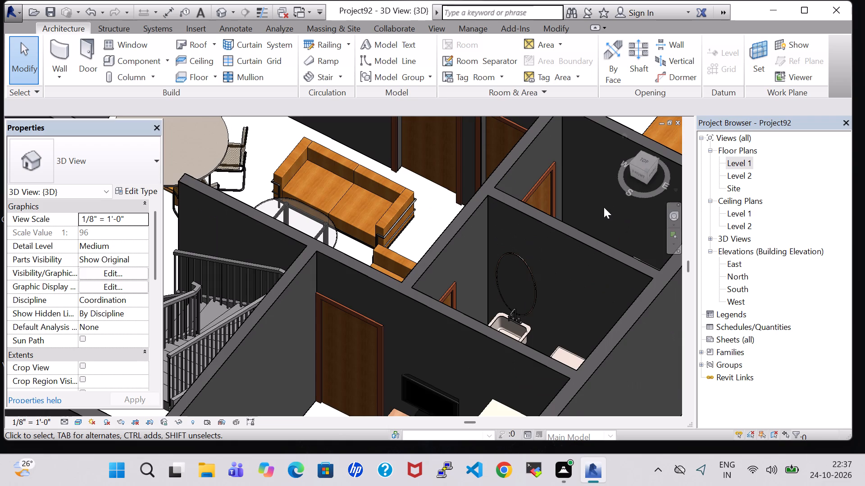
pyautogui.keyDown('shift'); pyautogui.moveTo(604, 207); pyautogui.dragTo(501, 251, button='middle'); pyautogui.keyUp('shift')
pyautogui.scroll(-7, 511, 245)
pyautogui.scroll(2, 546, 295)
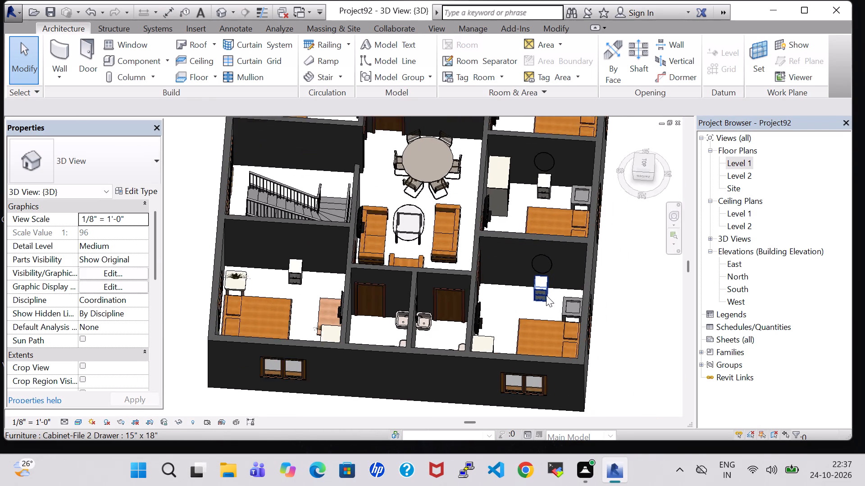
# Examine the elliptical mirrors behind the file cabinets in the row of Bedrooms 5, 4 and 3 in 3D.
pyautogui.scroll(4, 546, 295)
pyautogui.moveTo(546, 295); pyautogui.dragTo(555, 261, button='middle')
pyautogui.scroll(6, 560, 259)
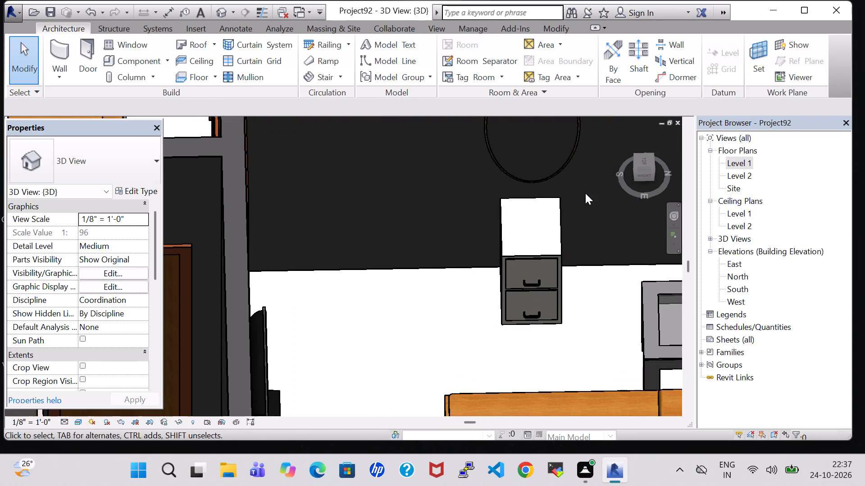
pyautogui.scroll(-5, 585, 193)
pyautogui.keyDown('shift'); pyautogui.moveTo(585, 193); pyautogui.dragTo(581, 235, button='middle'); pyautogui.keyUp('shift')
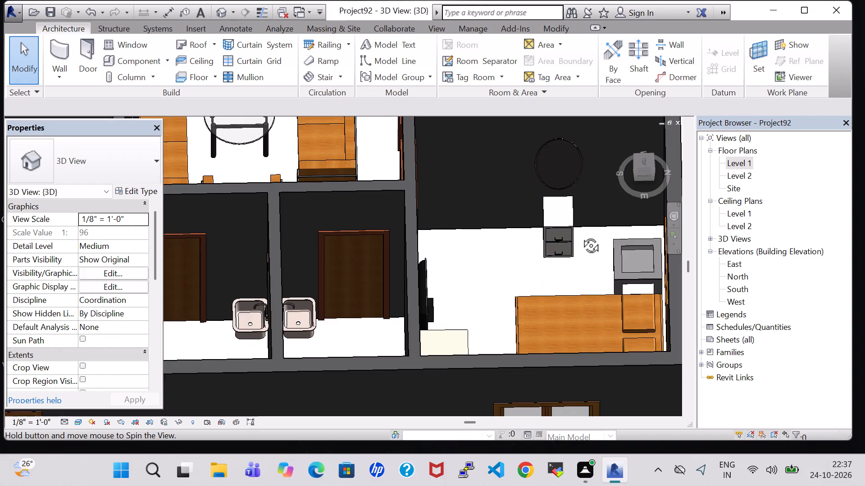
pyautogui.keyDown('shift'); pyautogui.moveTo(581, 235); pyautogui.dragTo(574, 263, button='middle'); pyautogui.keyUp('shift')
pyautogui.moveTo(579, 227); pyautogui.dragTo(572, 346, button='middle')
pyautogui.middleClick(569, 354)
pyautogui.moveTo(569, 359); pyautogui.dragTo(566, 364, button='middle')
pyautogui.middleClick(565, 367)
pyautogui.moveTo(576, 202); pyautogui.dragTo(577, 209, button='middle')
pyautogui.moveTo(578, 217); pyautogui.dragTo(575, 302, button='middle')
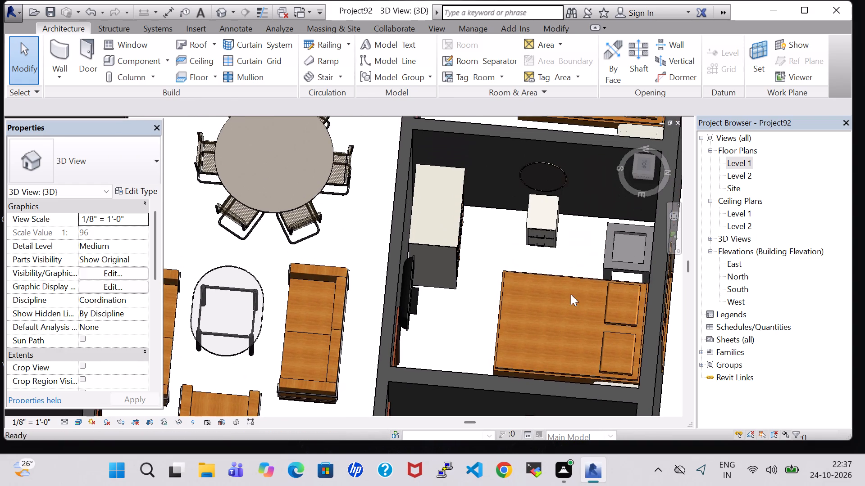
pyautogui.scroll(3, 573, 277)
pyautogui.keyDown('shift'); pyautogui.moveTo(573, 277); pyautogui.dragTo(572, 226, button='middle'); pyautogui.keyUp('shift')
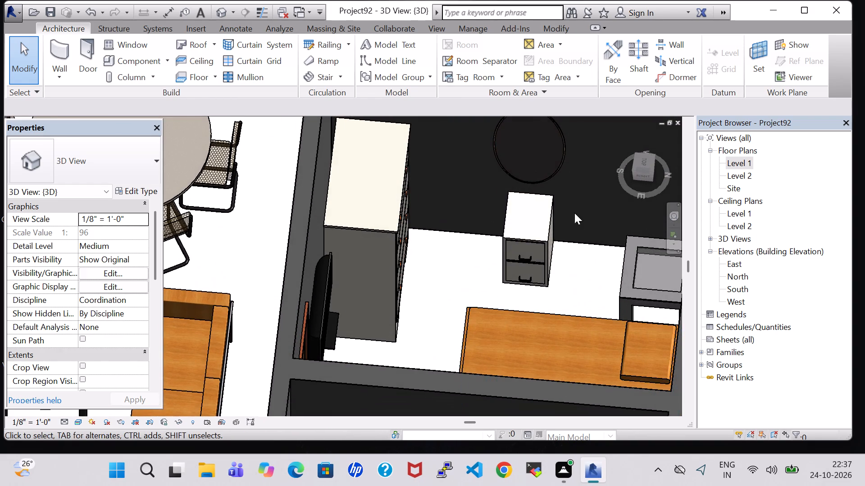
pyautogui.moveTo(577, 215); pyautogui.dragTo(578, 418, button='middle')
pyautogui.scroll(-5, 568, 250)
pyautogui.moveTo(573, 195); pyautogui.dragTo(581, 279, button='middle')
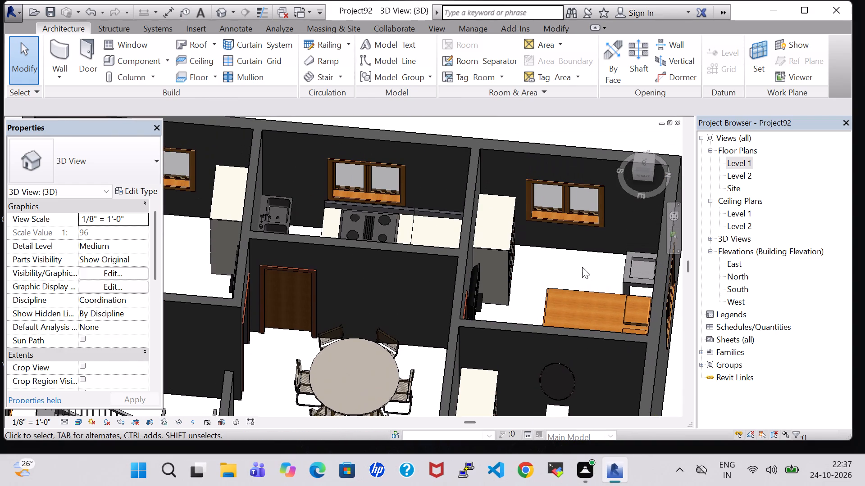
pyautogui.keyDown('shift'); pyautogui.moveTo(589, 243); pyautogui.dragTo(571, 376, button='middle'); pyautogui.keyUp('shift')
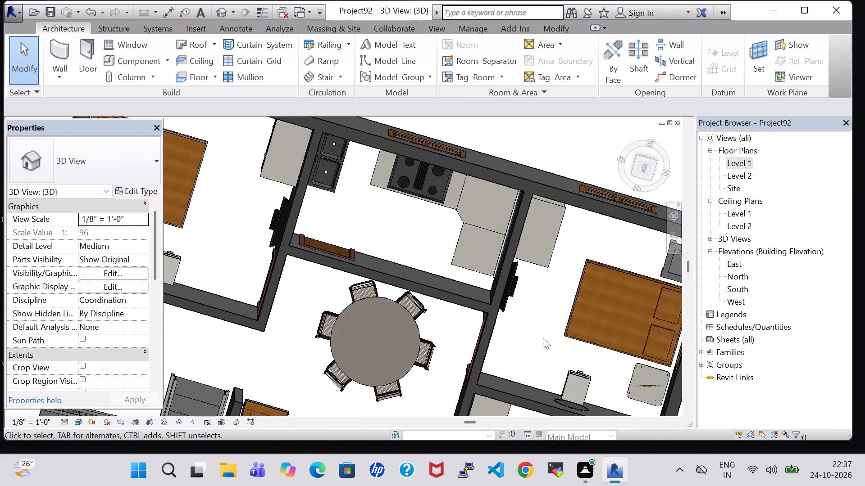
# Orbit around Bedrooms 3, 4 and 5 from the opposite side to review their mirrors and file cabinets.
pyautogui.moveTo(543, 337); pyautogui.dragTo(484, 309, button='middle')
pyautogui.moveTo(498, 314); pyautogui.dragTo(492, 132, button='middle')
pyautogui.scroll(1, 498, 314)
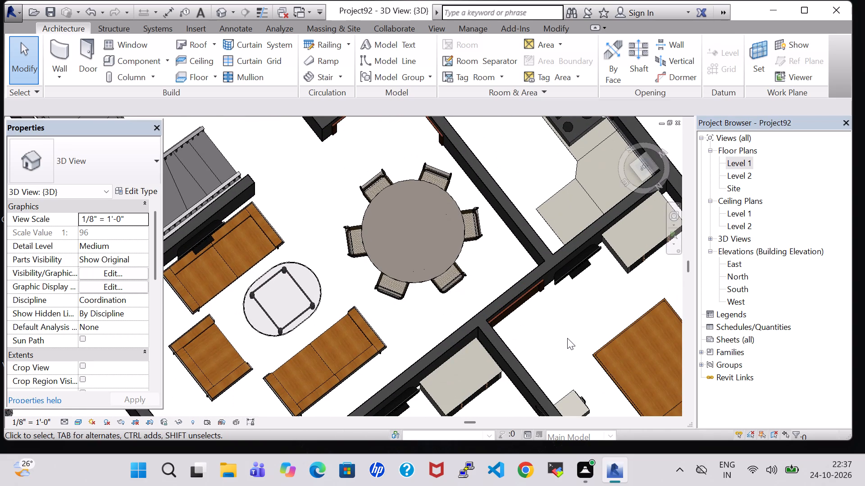
pyautogui.keyDown('shift'); pyautogui.moveTo(567, 338); pyautogui.dragTo(528, 315, button='middle'); pyautogui.keyUp('shift')
pyautogui.moveTo(519, 325); pyautogui.dragTo(520, 110, button='middle')
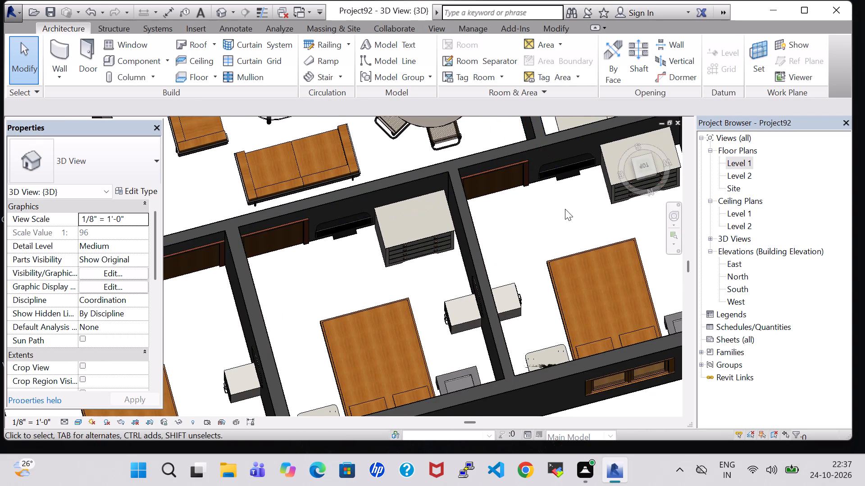
pyautogui.keyDown('shift'); pyautogui.moveTo(564, 224); pyautogui.dragTo(535, 219, button='middle'); pyautogui.keyUp('shift')
pyautogui.keyDown('shift'); pyautogui.moveTo(498, 216); pyautogui.dragTo(493, 216, button='middle'); pyautogui.keyUp('shift')
pyautogui.moveTo(483, 304); pyautogui.dragTo(528, 159, button='middle')
pyautogui.scroll(1, 527, 157)
pyautogui.keyDown('shift'); pyautogui.moveTo(526, 157); pyautogui.dragTo(443, 153, button='middle'); pyautogui.keyUp('shift')
pyautogui.moveTo(342, 225); pyautogui.dragTo(342, 223, button='middle')
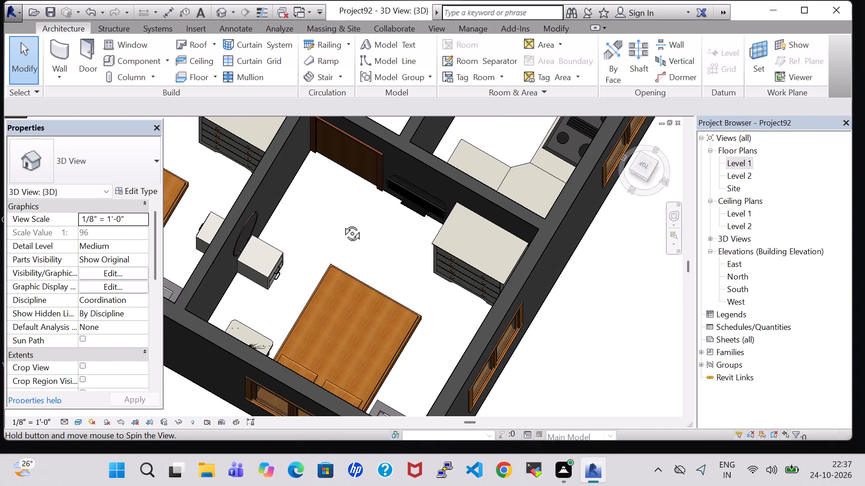
pyautogui.moveTo(342, 223); pyautogui.dragTo(343, 202, button='middle')
pyautogui.keyDown('shift'); pyautogui.scroll(1, 343, 204); pyautogui.keyUp('shift')
pyautogui.moveTo(338, 198); pyautogui.dragTo(439, 249, button='middle')
pyautogui.keyDown('shift'); pyautogui.moveTo(418, 263); pyautogui.dragTo(383, 240, button='middle'); pyautogui.keyUp('shift')
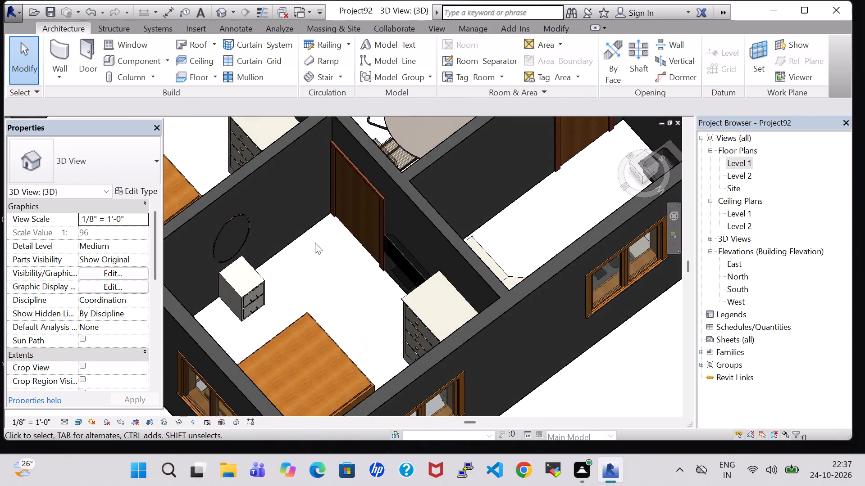
pyautogui.keyDown('shift'); pyautogui.moveTo(315, 243); pyautogui.dragTo(398, 310, button='middle'); pyautogui.keyUp('shift')
pyautogui.scroll(-3, 405, 290)
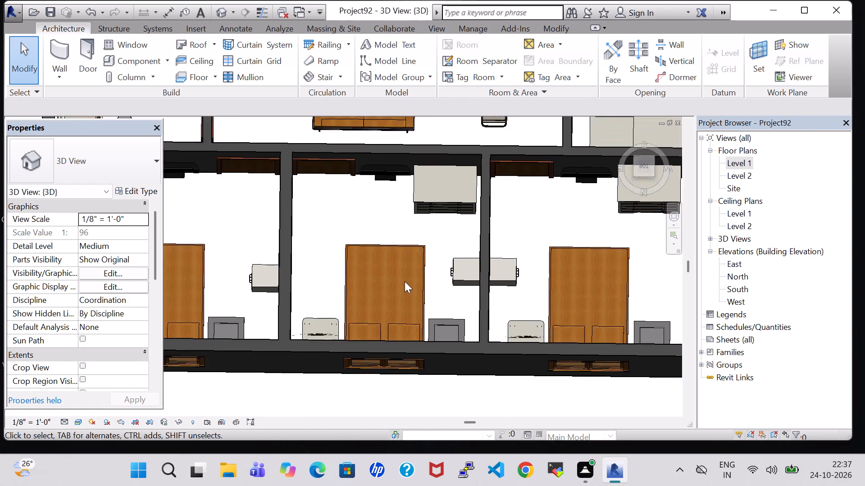
pyautogui.scroll(-2, 405, 281)
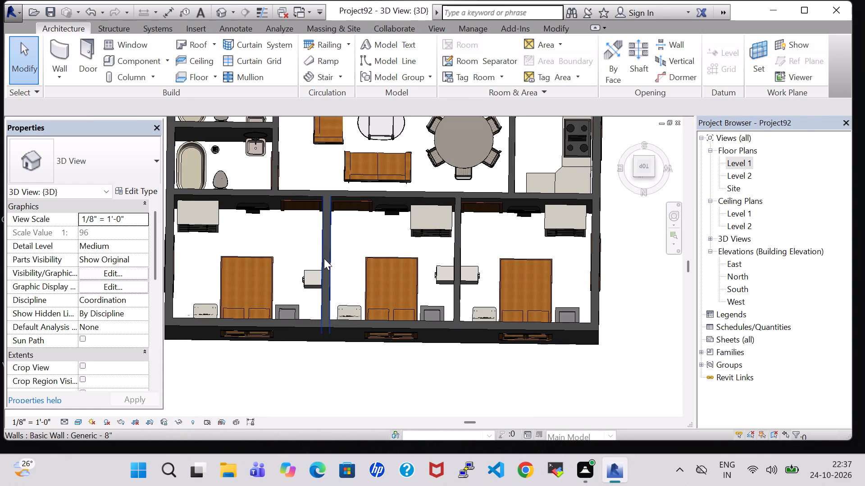
# On the Level 1 plan, place a similar 24" x 48" Mirror-Ellipse in Bedroom-1, behind the file cabinet on the stair-side wall.
pyautogui.doubleClick(733, 166)
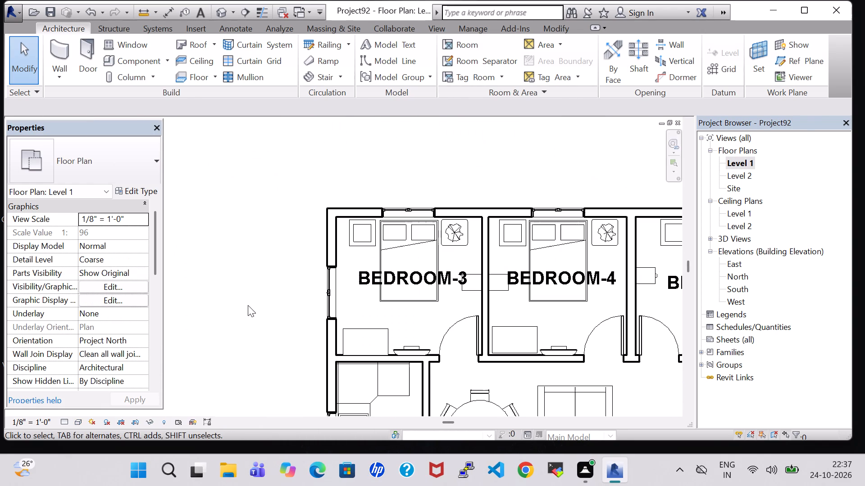
pyautogui.moveTo(408, 325); pyautogui.dragTo(435, 190, button='middle')
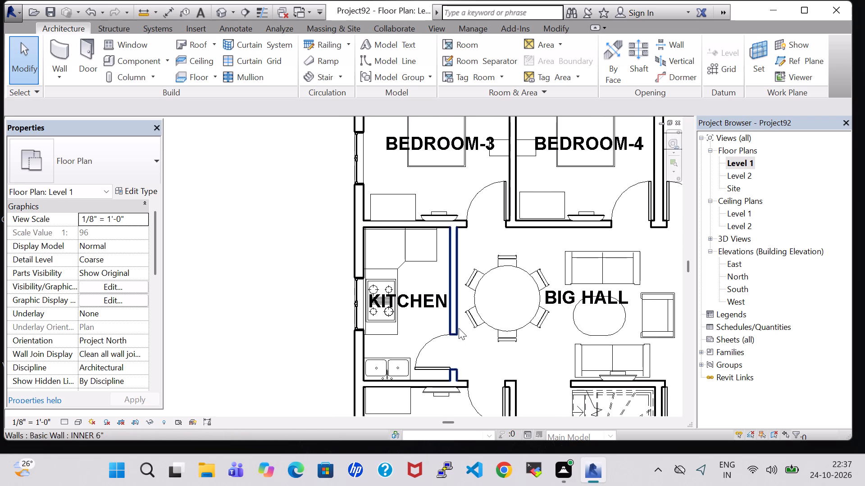
pyautogui.moveTo(460, 344); pyautogui.dragTo(457, 325, button='middle')
pyautogui.moveTo(521, 337); pyautogui.dragTo(537, 213, button='middle')
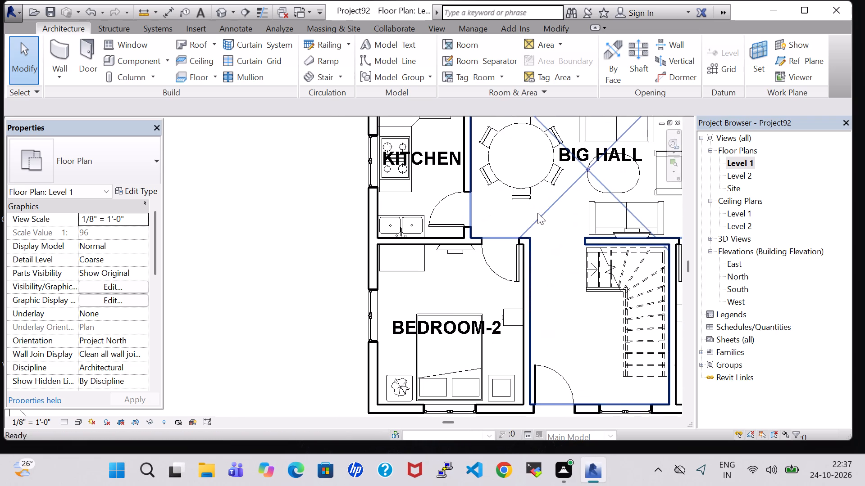
pyautogui.scroll(-4, 548, 280)
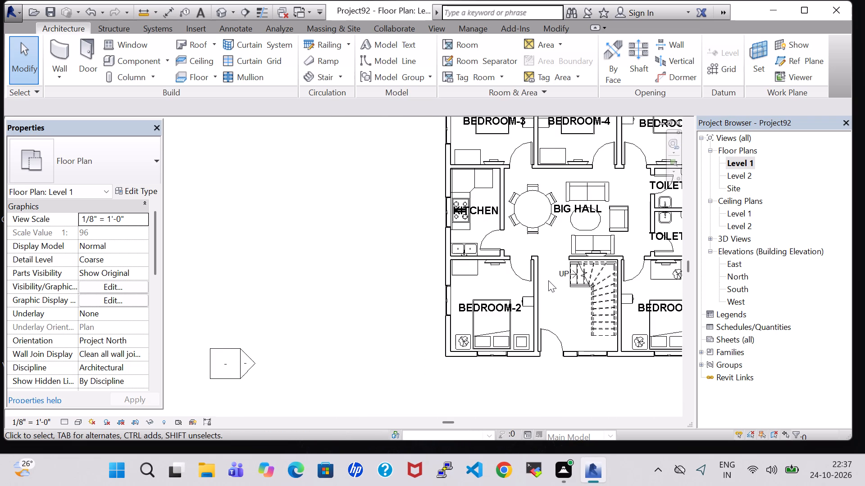
pyautogui.moveTo(548, 264); pyautogui.dragTo(416, 294, button='middle')
pyautogui.scroll(5, 543, 275)
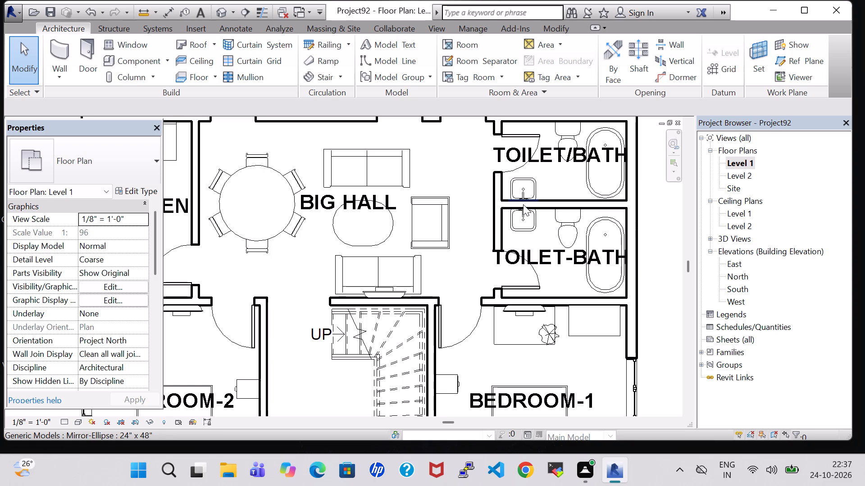
pyautogui.scroll(8, 523, 204)
pyautogui.click(528, 217)
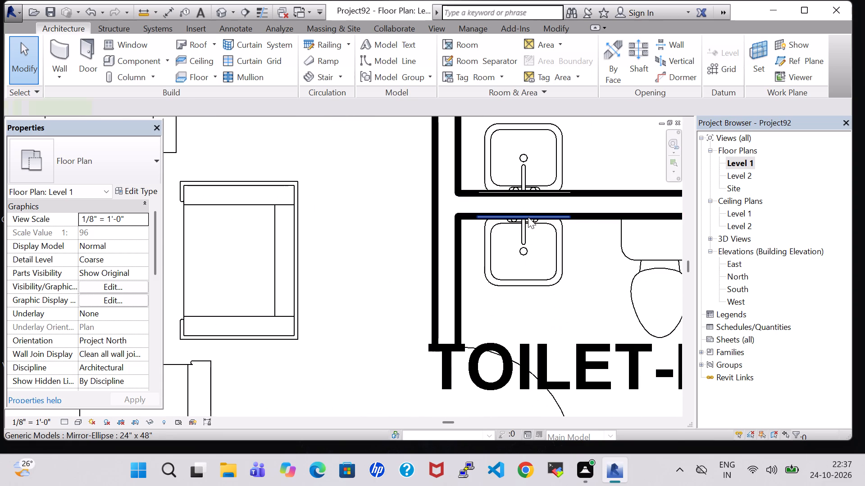
pyautogui.rightClick(528, 217)
pyautogui.click(586, 237)
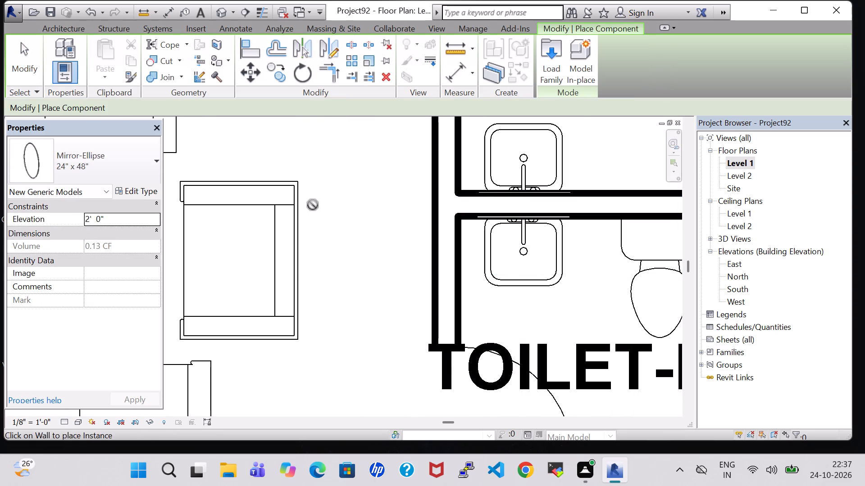
pyautogui.scroll(-5, 313, 205)
pyautogui.moveTo(313, 205); pyautogui.dragTo(315, 100, button='middle')
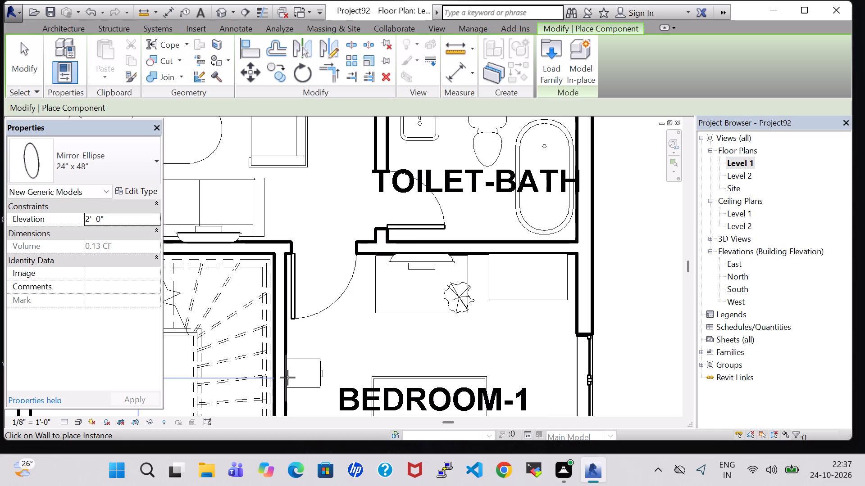
pyautogui.scroll(8, 287, 378)
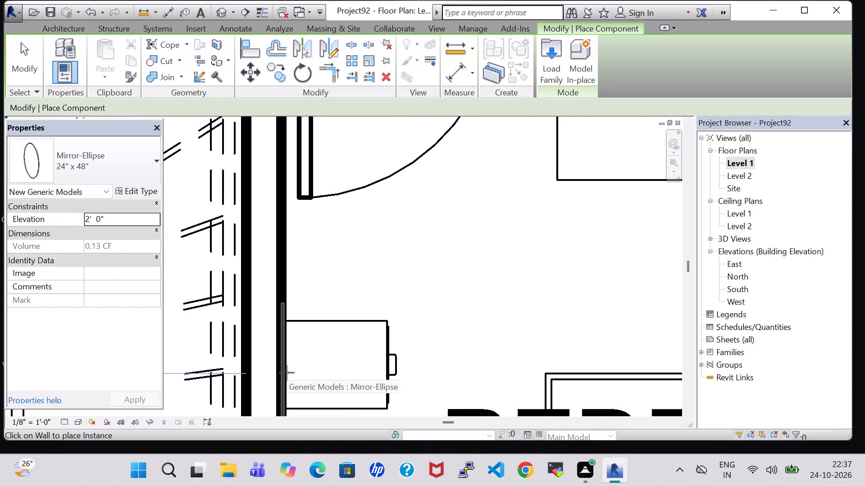
pyautogui.click(287, 373)
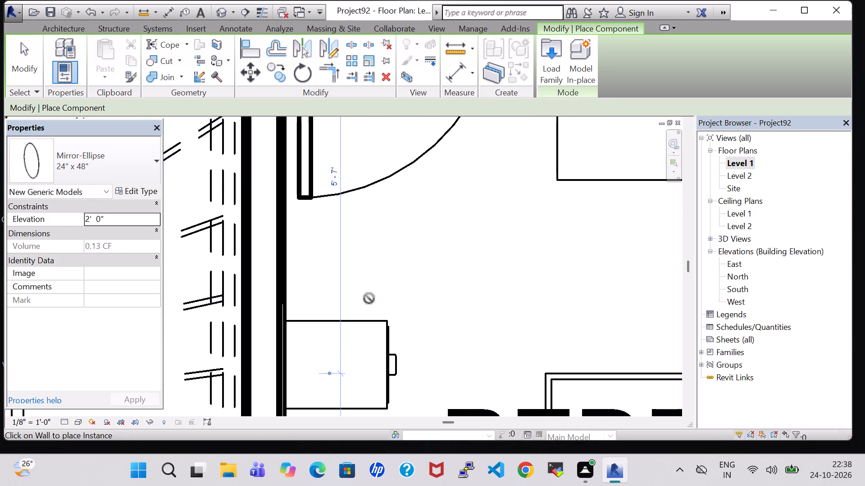
pyautogui.press('Escape')
pyautogui.press('Escape')
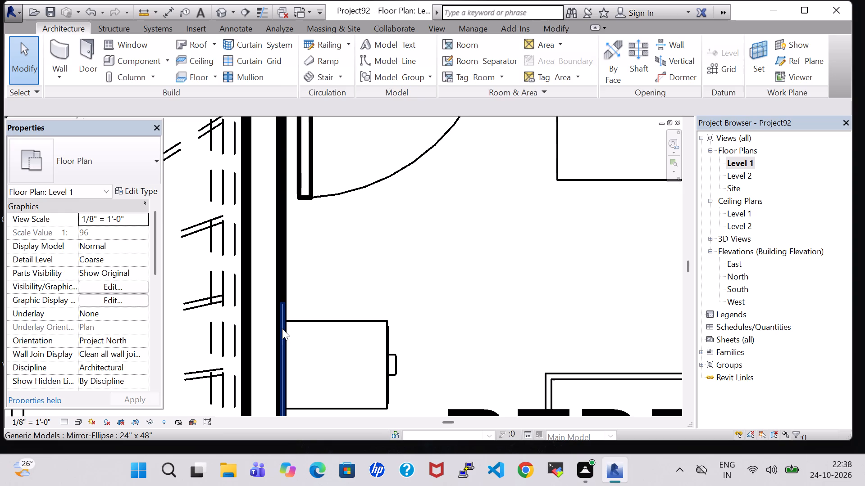
# Set the elevation of the Bedroom-1 elliptical mirror behind the file cabinet to 3' 0".
pyautogui.click(282, 328)
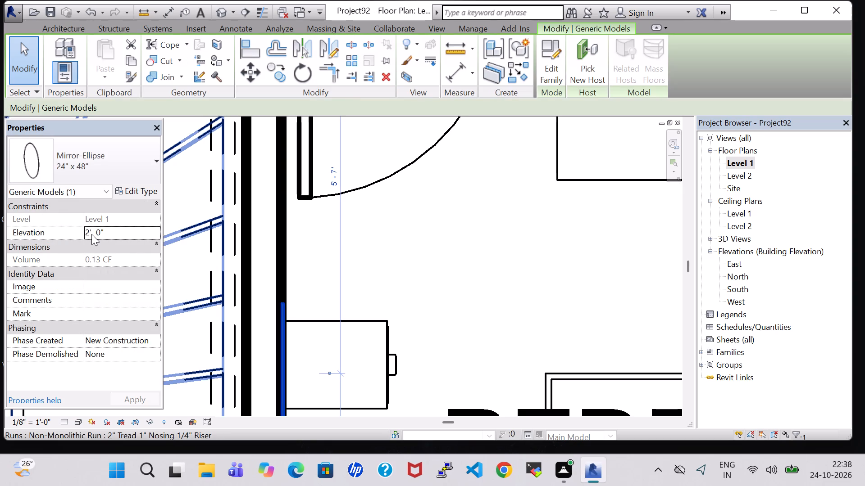
pyautogui.click(89, 234)
pyautogui.click(89, 234)
pyautogui.press('BackSpace')
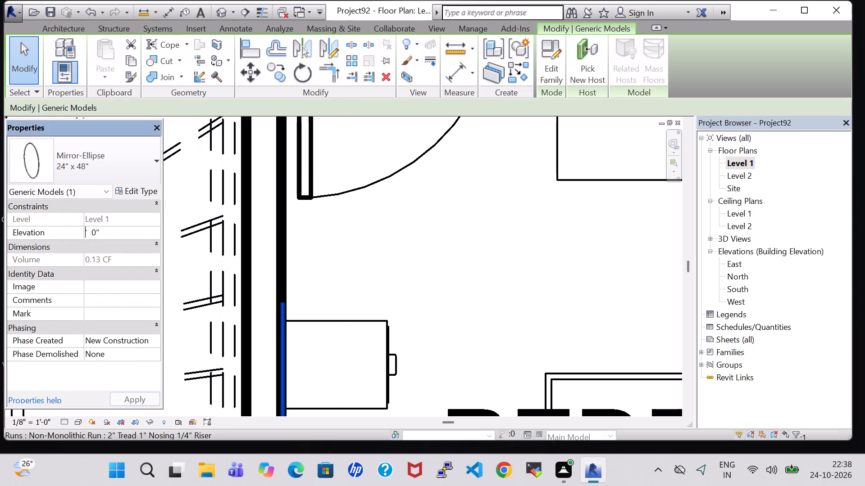
pyautogui.press('3')
pyautogui.click(144, 395)
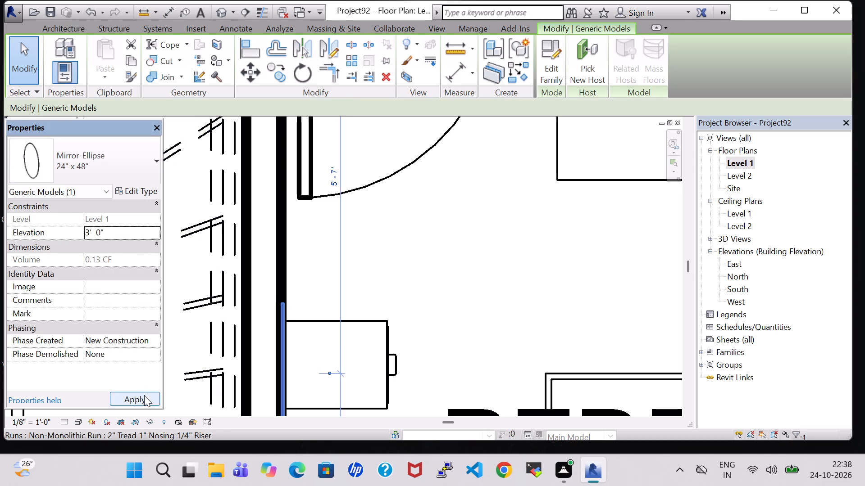
pyautogui.click(484, 289)
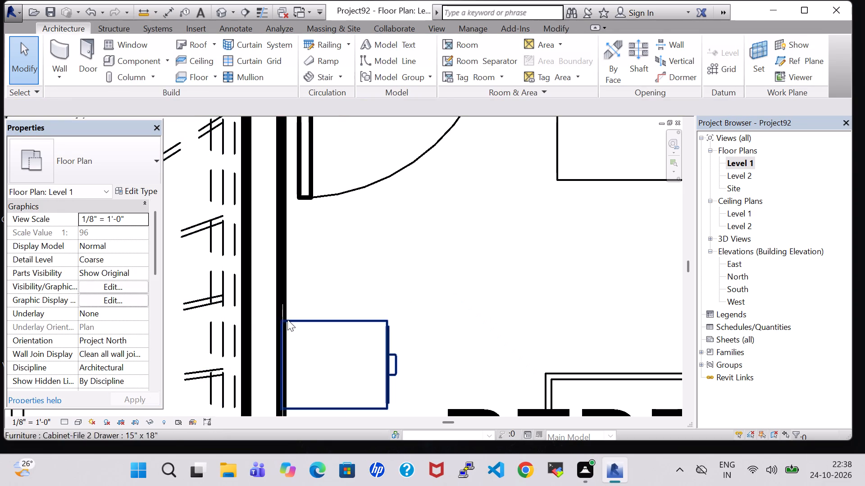
# Place a similar 24" x 48" Mirror-Ellipse in Bedroom-2, behind the file cabinet on the wall facing the stair area.
pyautogui.scroll(7, 285, 324)
pyautogui.click(280, 302)
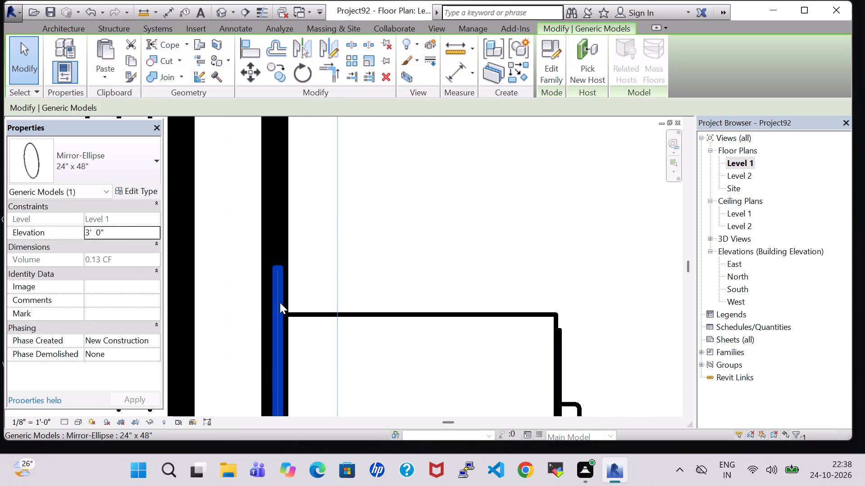
pyautogui.rightClick(280, 302)
pyautogui.click(355, 243)
pyautogui.scroll(-3, 352, 276)
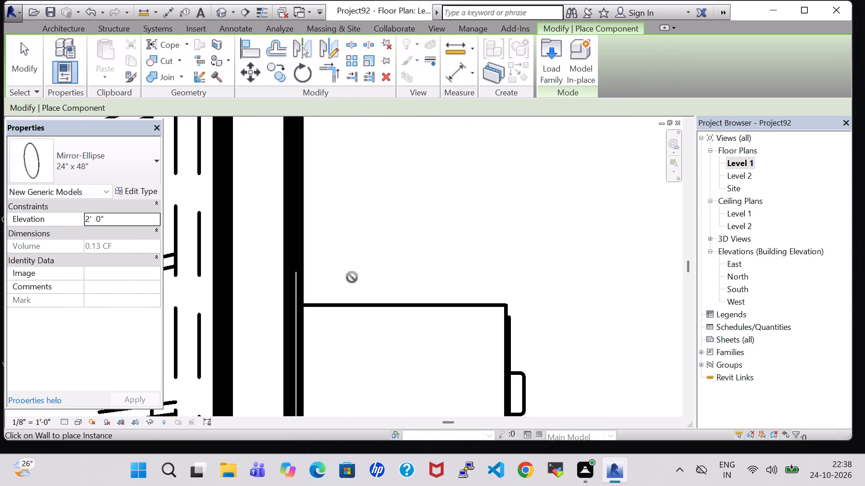
pyautogui.scroll(-4, 352, 277)
pyautogui.moveTo(352, 277); pyautogui.dragTo(587, 277, button='middle')
pyautogui.scroll(-8, 458, 280)
pyautogui.moveTo(329, 282); pyautogui.dragTo(383, 288, button='middle')
pyautogui.moveTo(431, 288); pyautogui.dragTo(518, 284, button='middle')
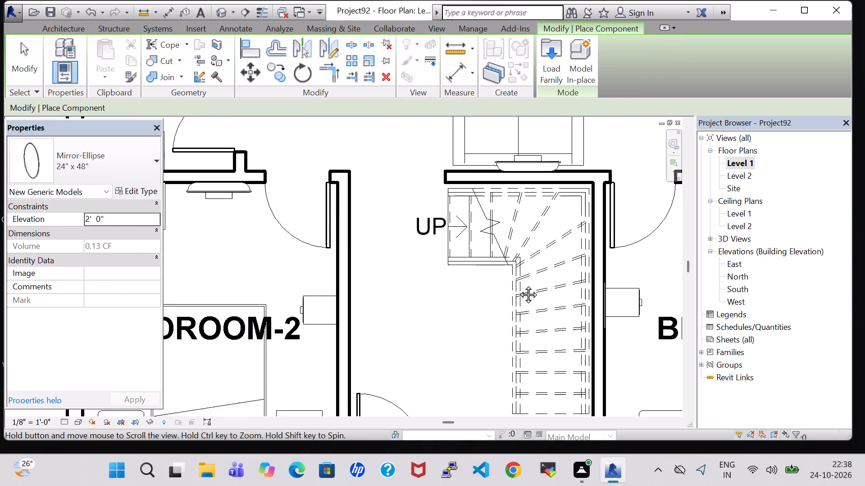
pyautogui.moveTo(518, 284); pyautogui.dragTo(552, 282, button='middle')
pyautogui.scroll(5, 402, 307)
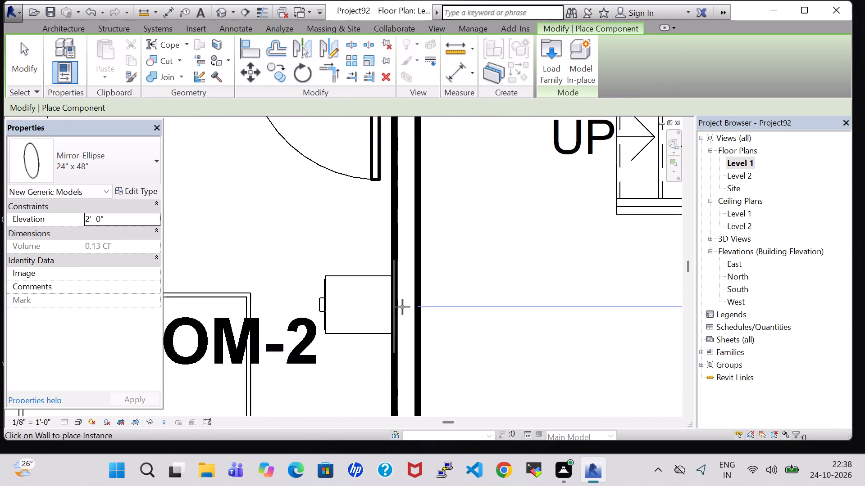
pyautogui.scroll(4, 402, 307)
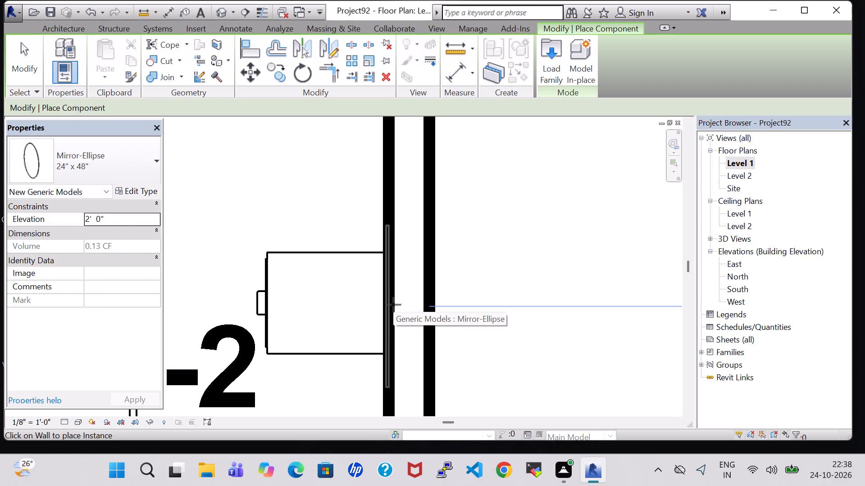
pyautogui.click(393, 305)
pyautogui.press('Escape')
pyautogui.press('Escape')
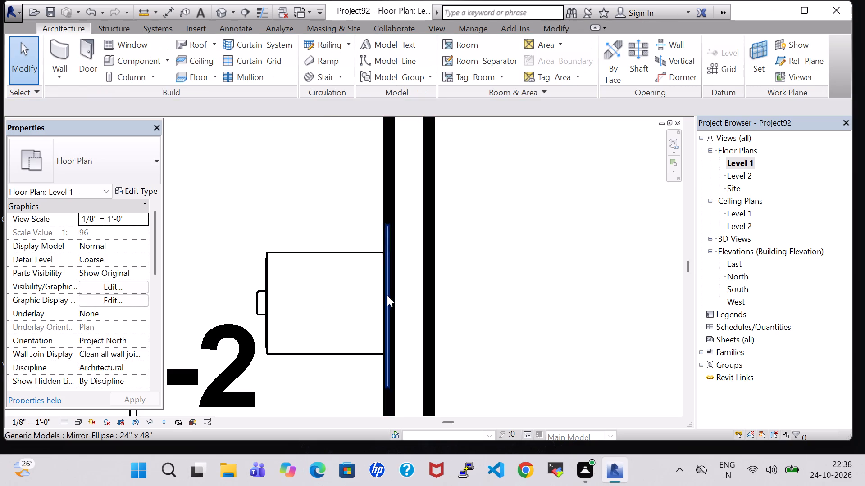
# Set the elevation of the Bedroom-2 elliptical mirror to 3' 0".
pyautogui.click(386, 294)
pyautogui.click(337, 205)
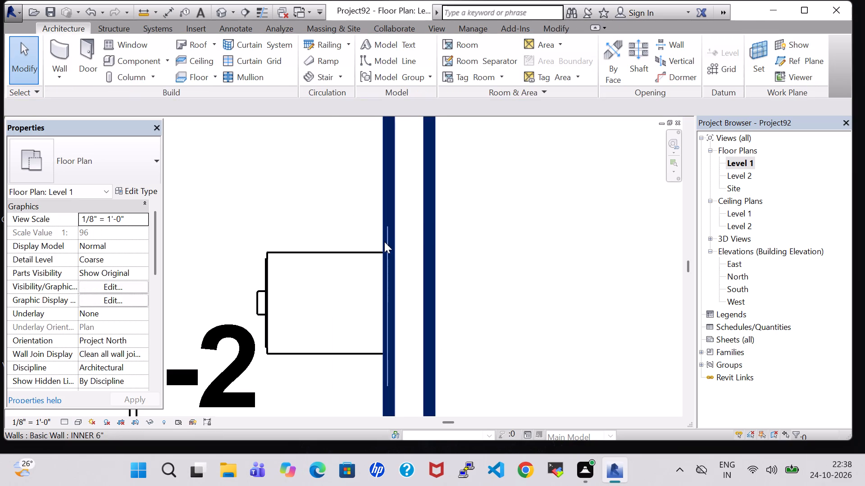
pyautogui.click(387, 245)
pyautogui.click(89, 233)
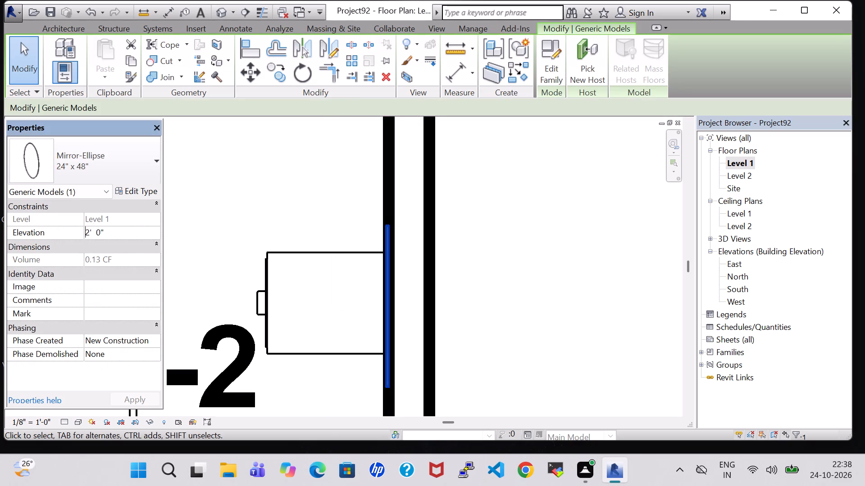
pyautogui.click(89, 233)
pyautogui.press('BackSpace')
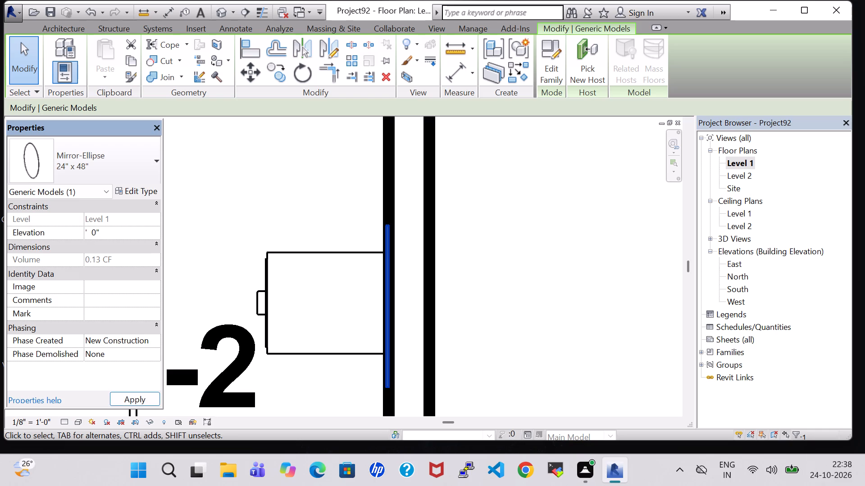
pyautogui.press('3')
pyautogui.click(138, 404)
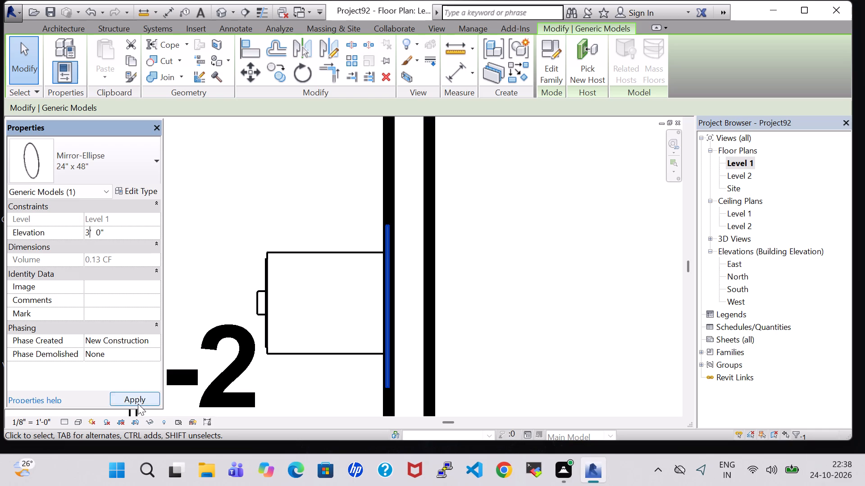
pyautogui.click(219, 207)
# Examine the elliptical mirror above the file cabinet in the corner Bedroom-5 in the 3D view.
pyautogui.click(221, 14)
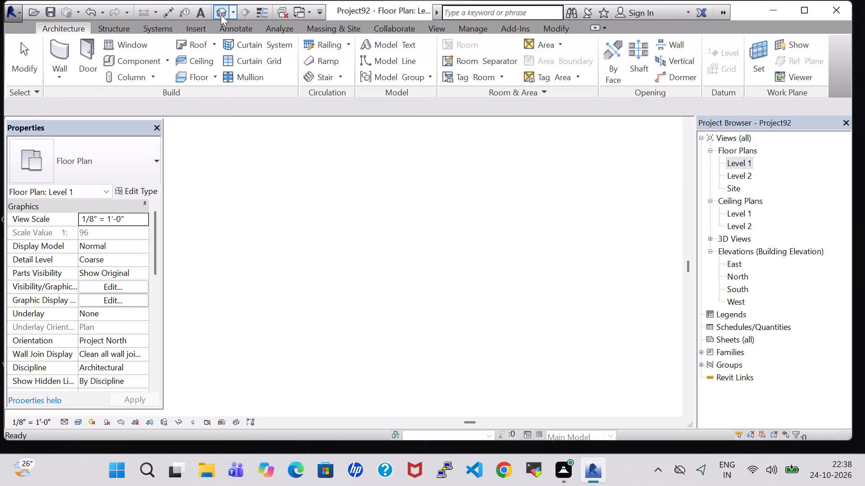
pyautogui.keyDown('shift'); pyautogui.moveTo(281, 273); pyautogui.dragTo(283, 273, button='middle'); pyautogui.keyUp('shift')
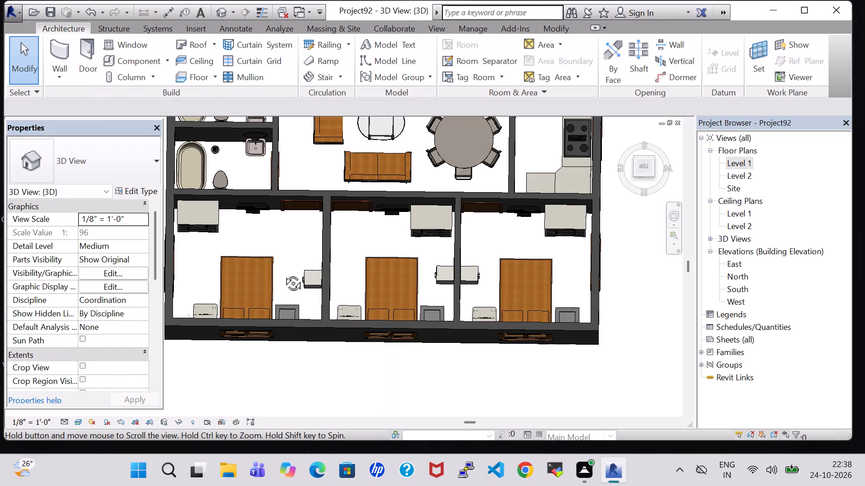
pyautogui.keyDown('shift'); pyautogui.moveTo(283, 273); pyautogui.dragTo(389, 251, button='middle'); pyautogui.keyUp('shift')
pyautogui.keyDown('shift'); pyautogui.scroll(1, 304, 270); pyautogui.keyUp('shift')
pyautogui.scroll(7, 498, 253)
pyautogui.keyDown('shift'); pyautogui.moveTo(518, 284); pyautogui.dragTo(524, 255, button='middle'); pyautogui.keyUp('shift')
pyautogui.keyDown('shift'); pyautogui.scroll(1, 518, 284); pyautogui.keyUp('shift')
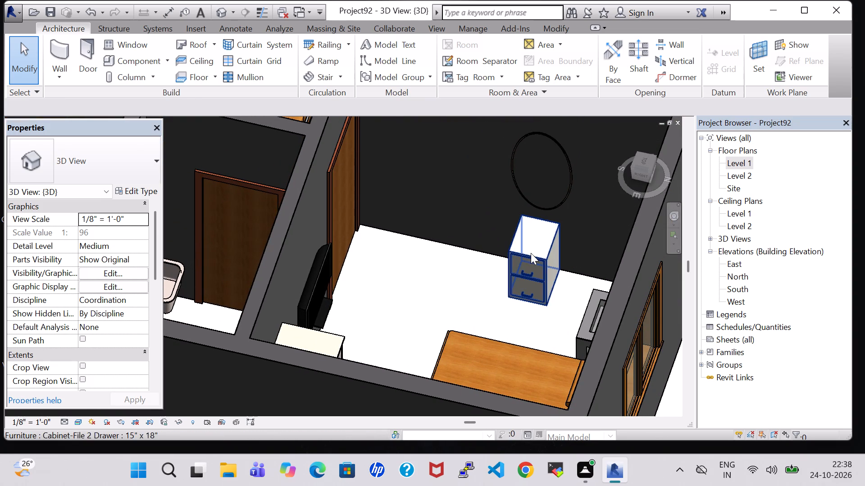
# On the Level 1 plan, create a Generic - 12" floor bounded by straight lines along the outer wall faces, 36'-8" per side.
pyautogui.doubleClick(738, 167)
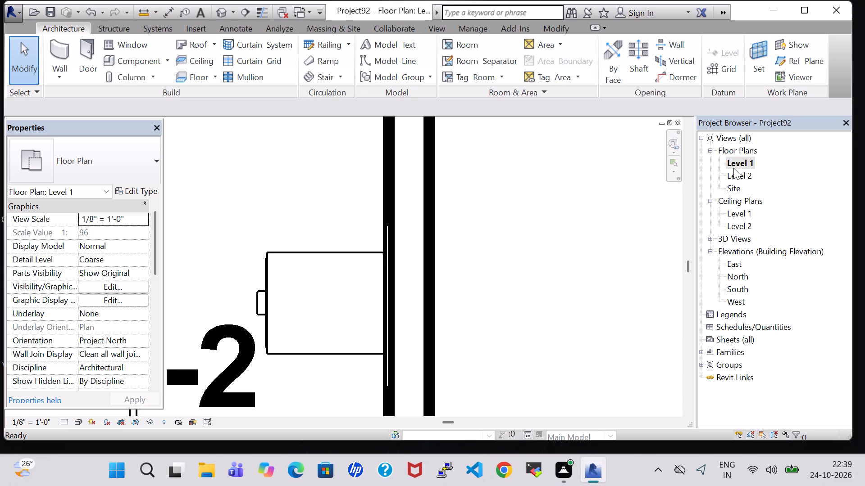
pyautogui.scroll(-11, 596, 262)
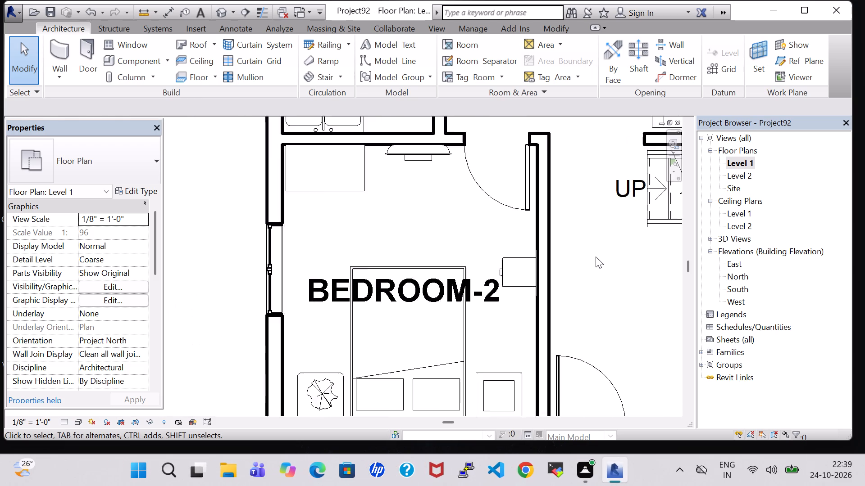
pyautogui.scroll(-3, 596, 256)
pyautogui.moveTo(596, 254); pyautogui.dragTo(541, 264, button='middle')
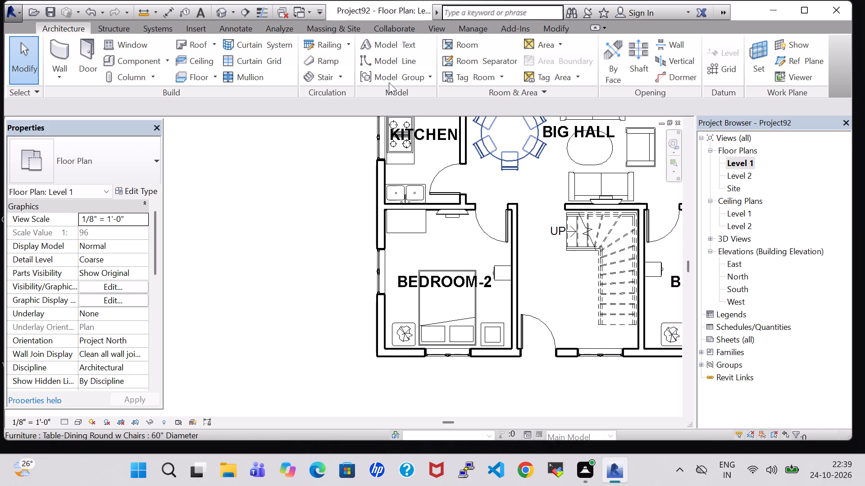
pyautogui.click(182, 73)
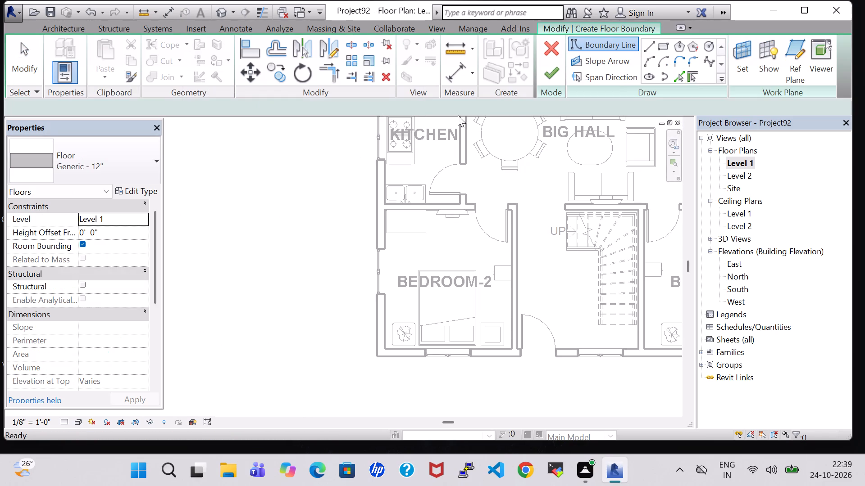
pyautogui.click(651, 48)
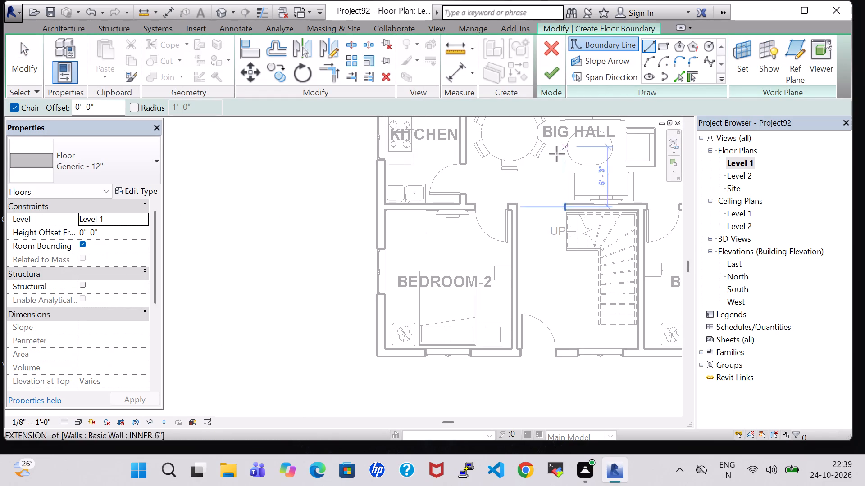
pyautogui.moveTo(557, 158); pyautogui.dragTo(500, 297, button='middle')
pyautogui.scroll(-4, 500, 294)
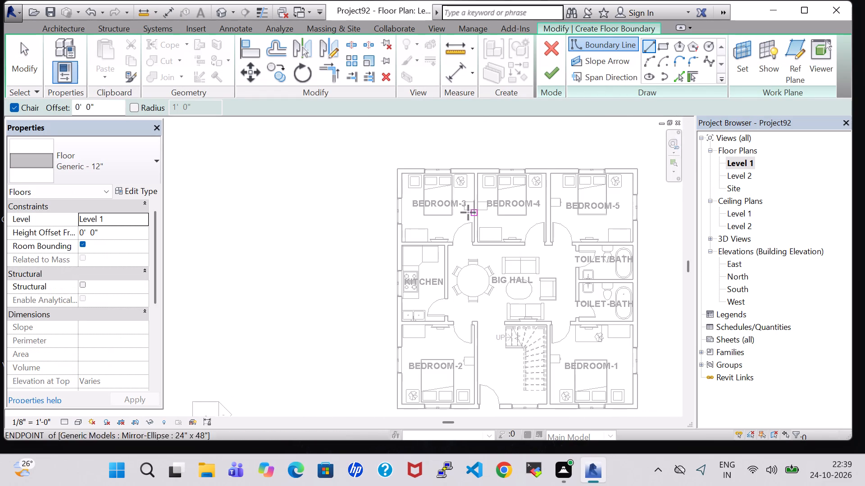
pyautogui.click(398, 168)
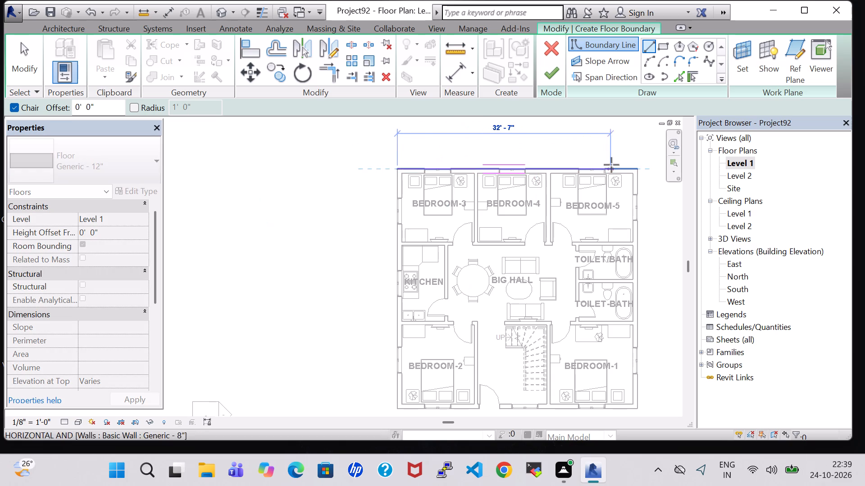
pyautogui.click(639, 169)
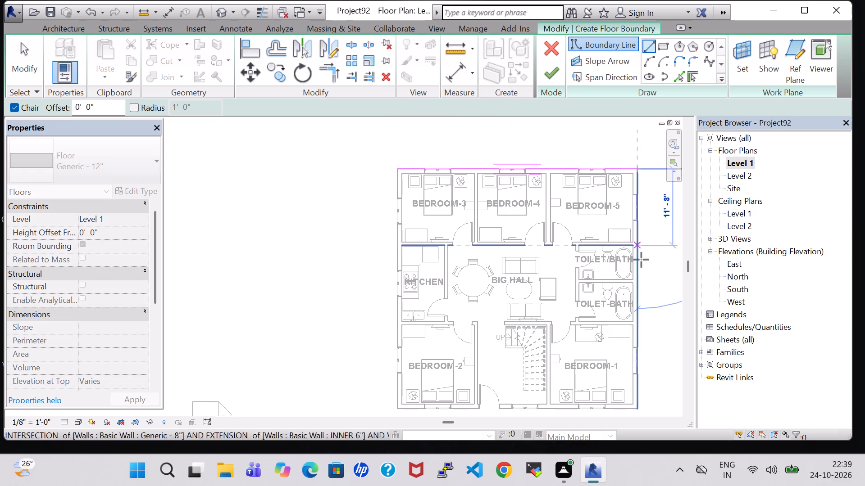
pyautogui.click(639, 408)
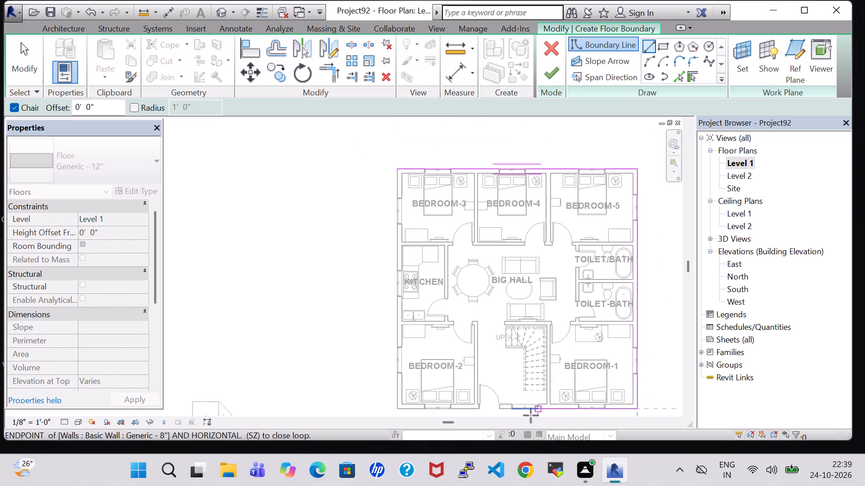
pyautogui.click(398, 409)
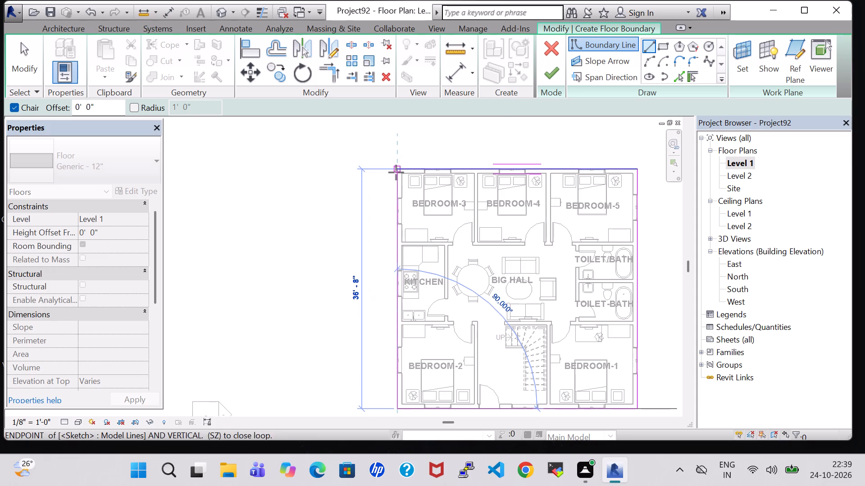
pyautogui.click(396, 172)
pyautogui.click(549, 77)
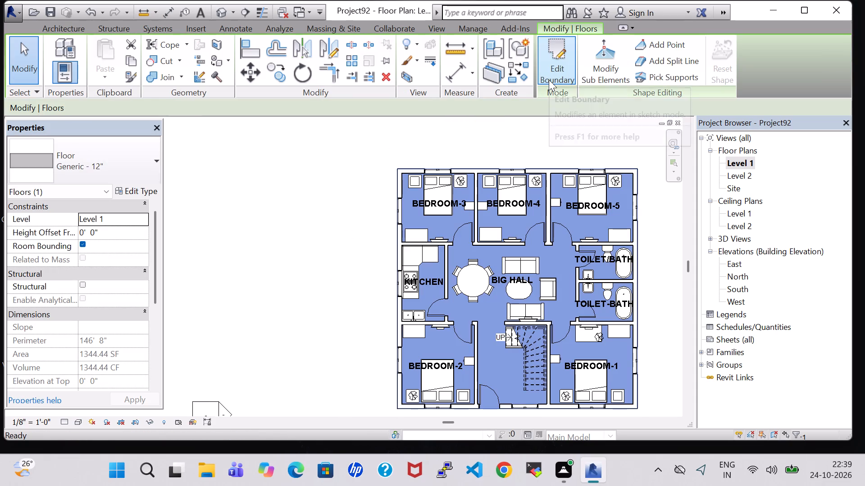
# Examine the house with its floor slab in 3D, orbiting from the right side to the front entrance.
pyautogui.click(215, 10)
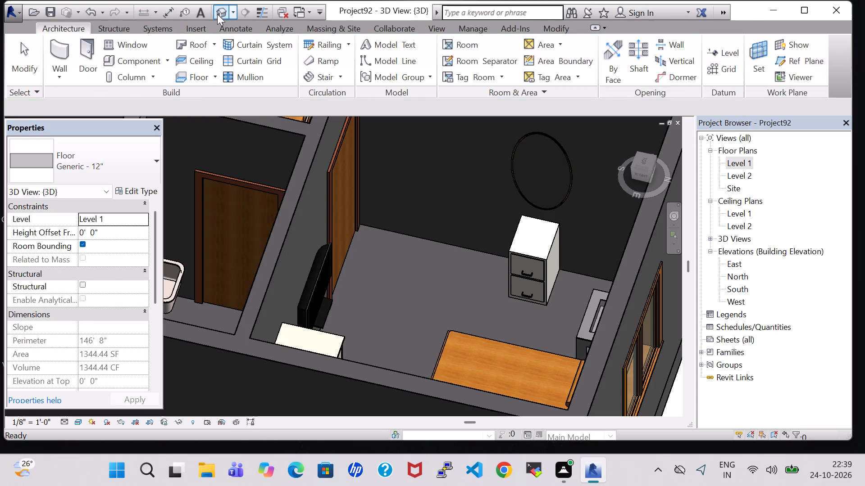
pyautogui.scroll(-6, 246, 87)
pyautogui.scroll(-7, 342, 207)
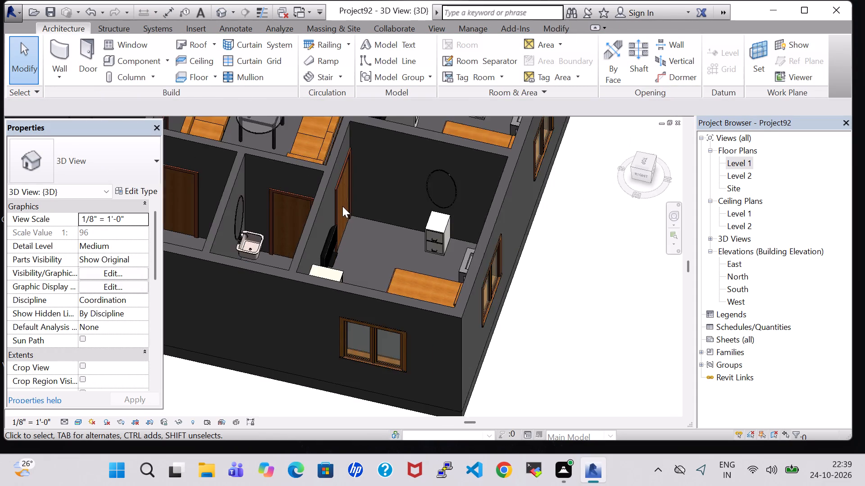
pyautogui.scroll(-4, 342, 206)
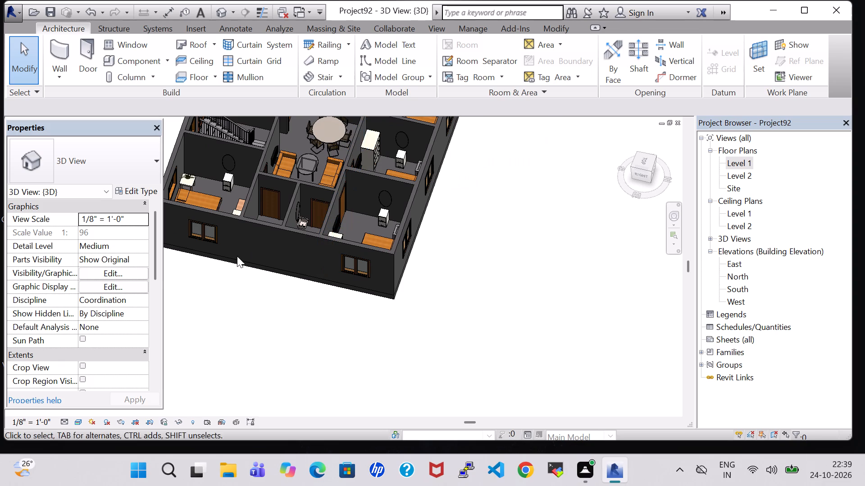
pyautogui.keyDown('shift'); pyautogui.moveTo(225, 264); pyautogui.dragTo(428, 262, button='middle'); pyautogui.keyUp('shift')
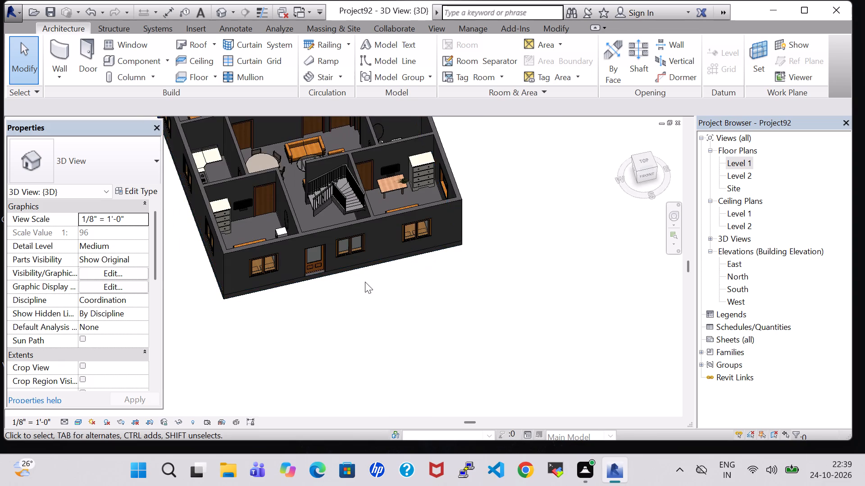
pyautogui.scroll(5, 365, 282)
pyautogui.moveTo(356, 307); pyautogui.dragTo(322, 221, button='middle')
pyautogui.moveTo(320, 219); pyautogui.dragTo(351, 256, button='middle')
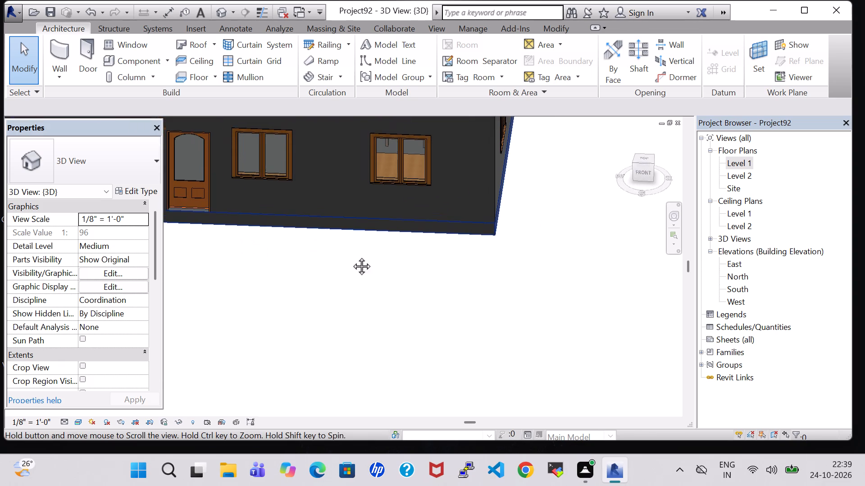
pyautogui.moveTo(351, 256); pyautogui.dragTo(426, 358, button='middle')
pyautogui.keyDown('shift'); pyautogui.moveTo(325, 372); pyautogui.dragTo(328, 355, button='middle'); pyautogui.keyUp('shift')
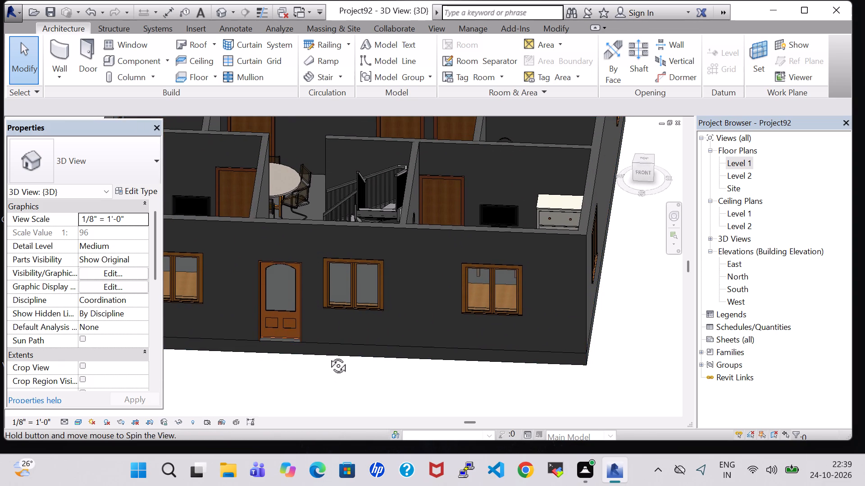
pyautogui.keyDown('shift'); pyautogui.moveTo(328, 355); pyautogui.dragTo(329, 352, button='middle'); pyautogui.keyUp('shift')
pyautogui.scroll(-1, 332, 349)
pyautogui.moveTo(332, 349); pyautogui.dragTo(382, 364, button='middle')
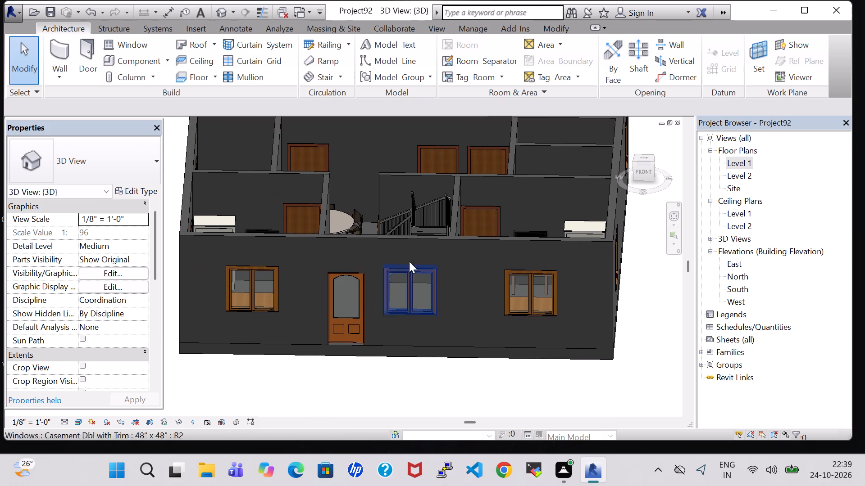
# Assign the Brick, Common material to the structure layer of the outer Generic - 8" walls.
pyautogui.click(483, 241)
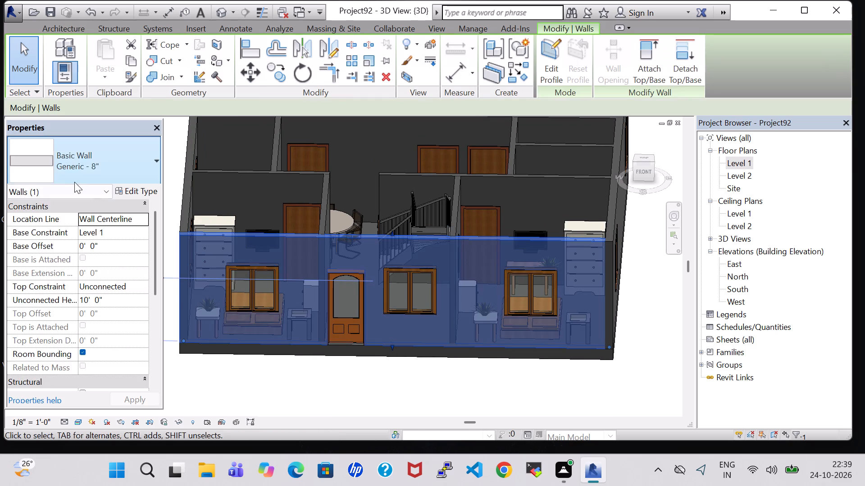
pyautogui.click(126, 189)
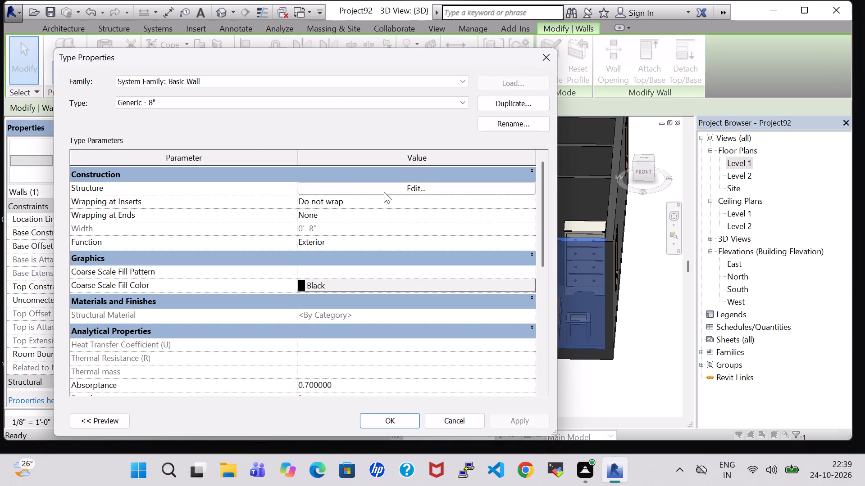
pyautogui.click(418, 187)
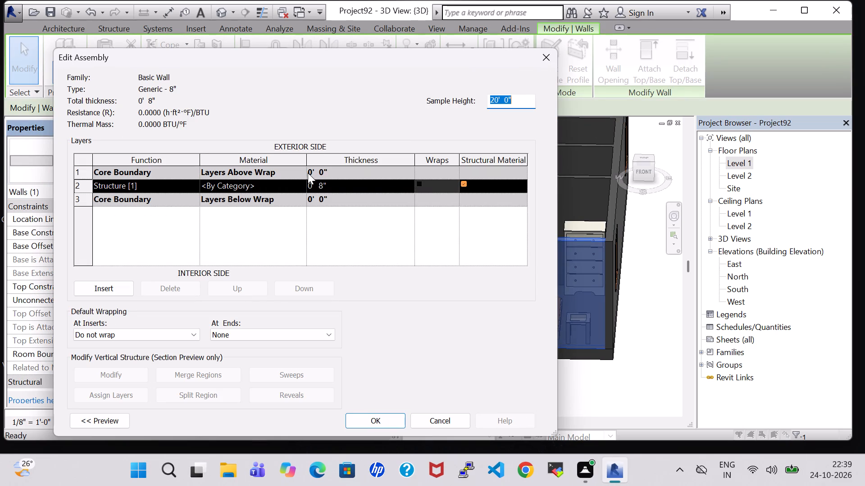
pyautogui.click(302, 186)
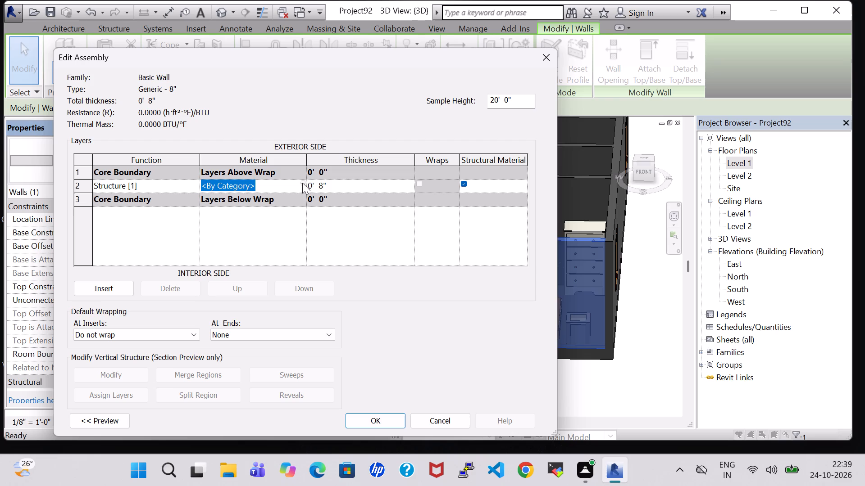
pyautogui.click(303, 182)
pyautogui.scroll(3, 321, 268)
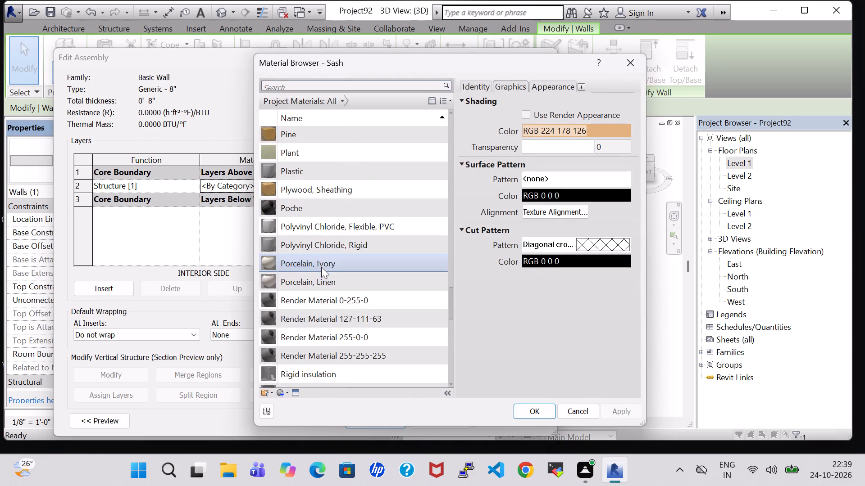
pyautogui.scroll(20, 321, 267)
pyautogui.scroll(11, 321, 267)
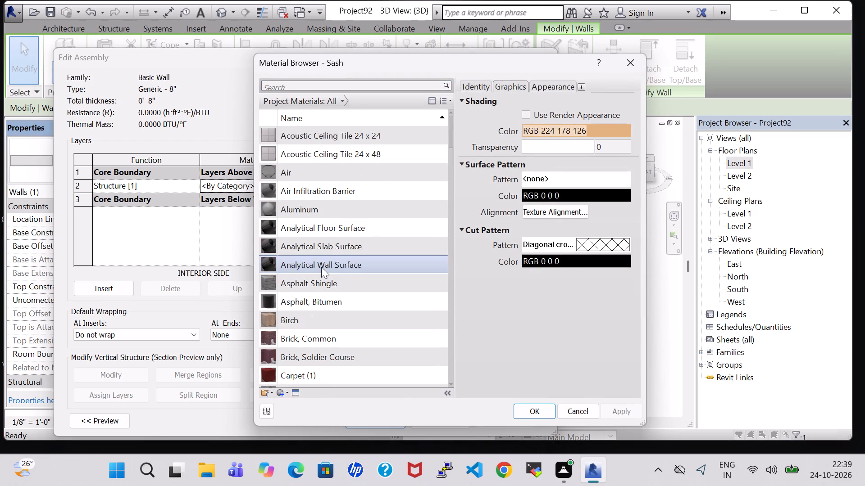
pyautogui.scroll(-2, 321, 267)
pyautogui.click(315, 231)
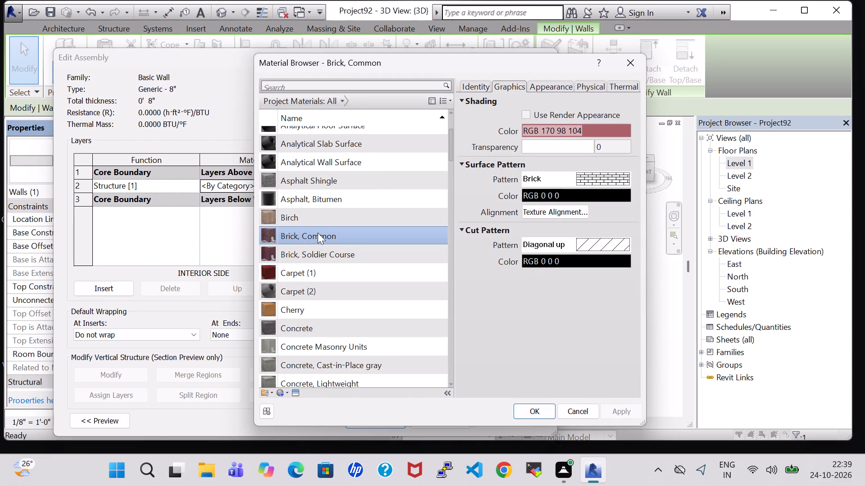
pyautogui.click(542, 413)
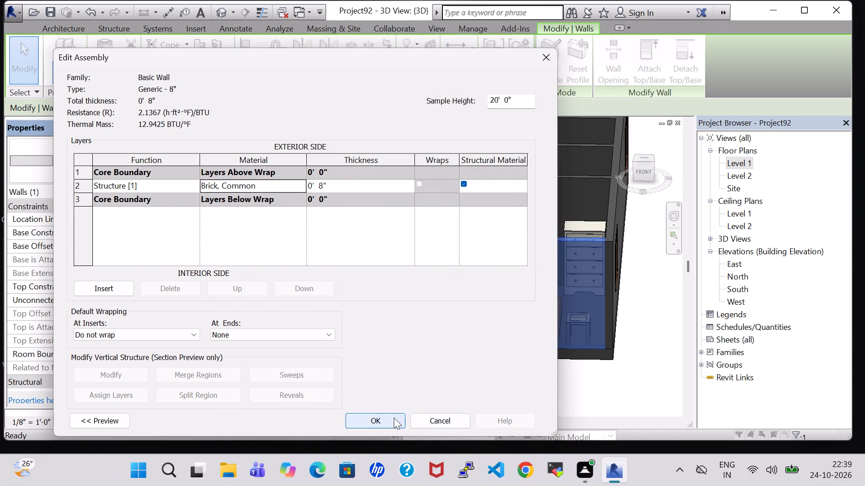
pyautogui.click(394, 418)
pyautogui.click(389, 414)
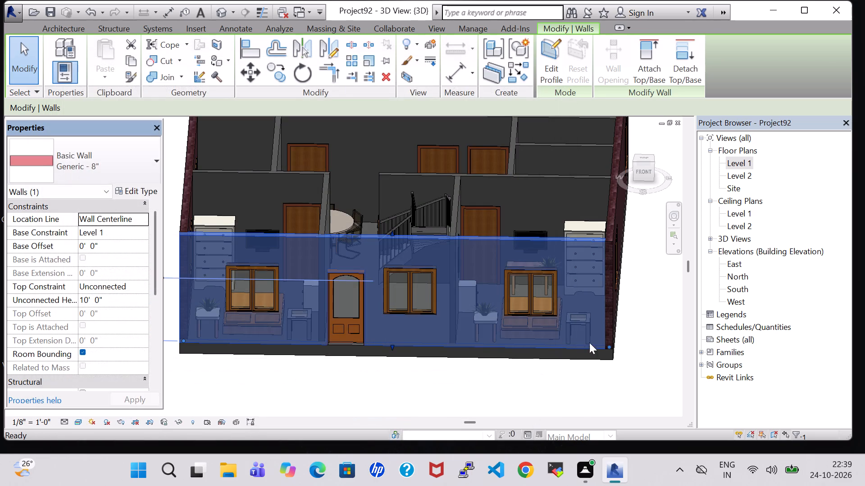
pyautogui.click(643, 314)
# Assign the Brick, Common material to the structure layer of the INNER 6" partition walls.
pyautogui.click(541, 177)
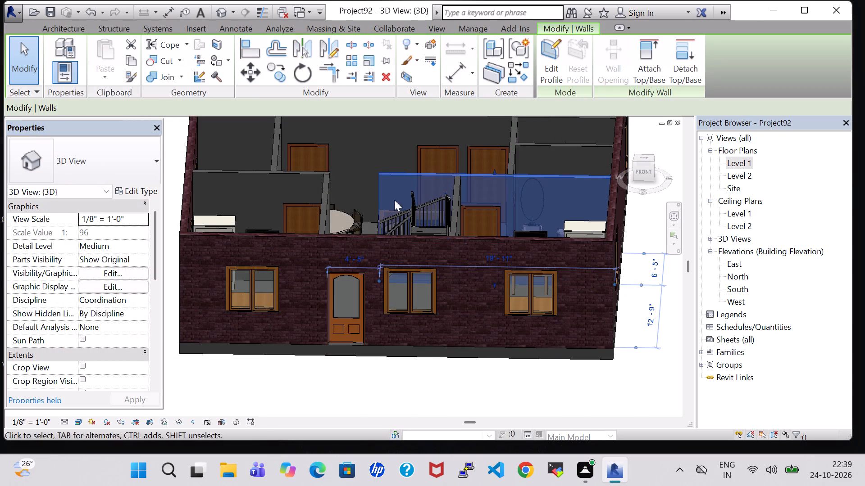
pyautogui.click(137, 192)
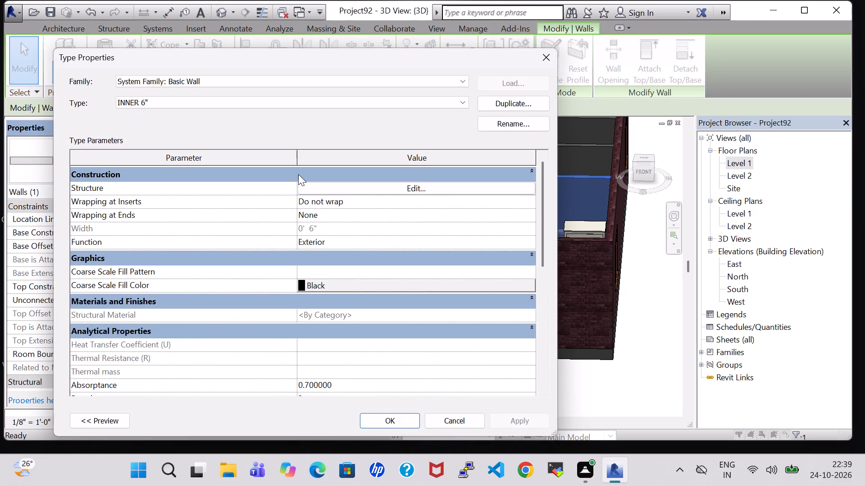
pyautogui.click(411, 190)
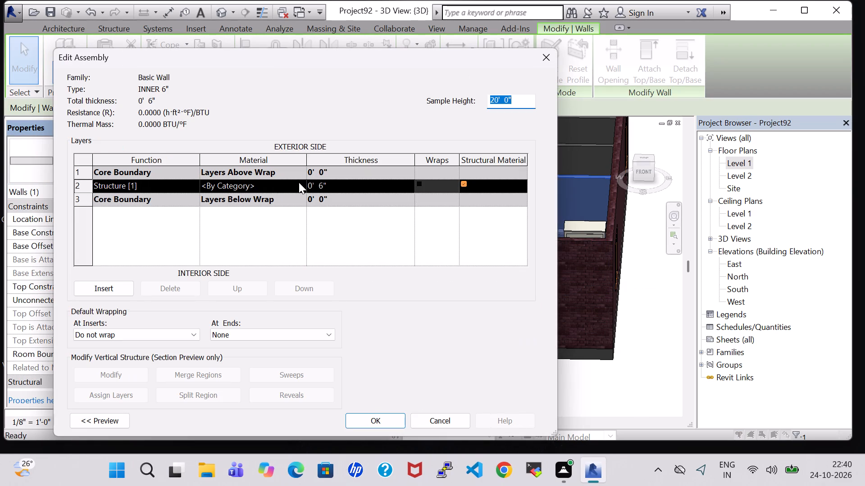
pyautogui.click(302, 182)
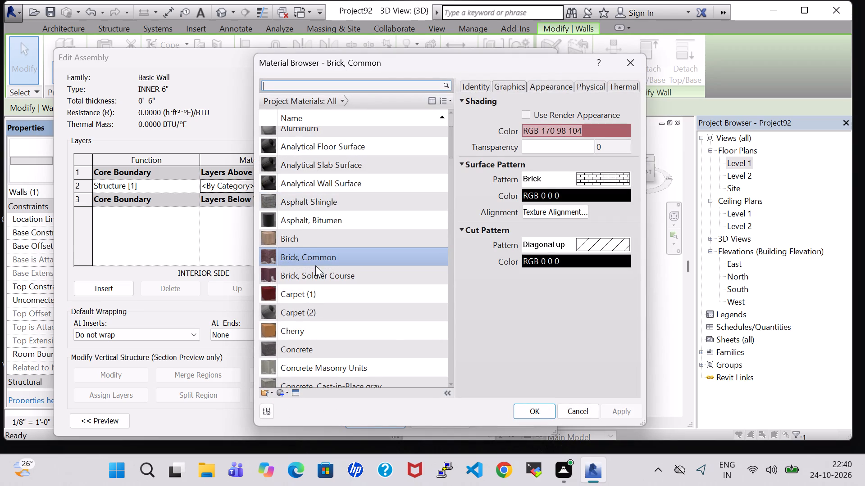
pyautogui.click(548, 415)
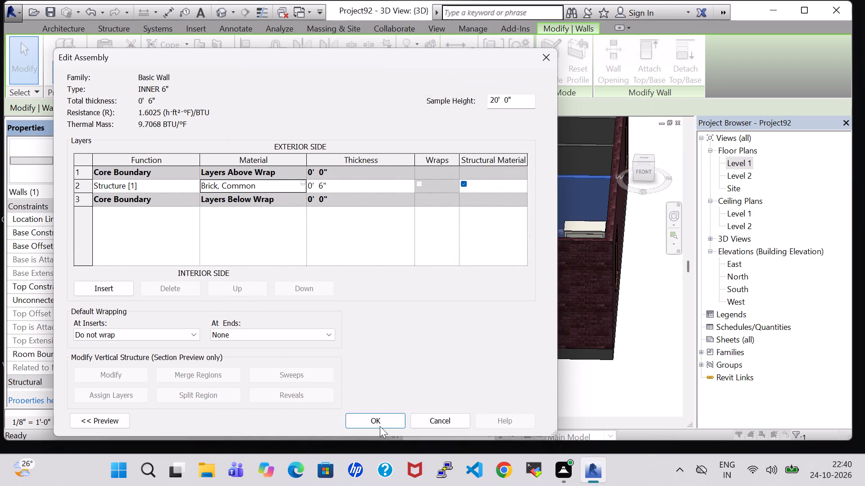
pyautogui.click(380, 423)
pyautogui.click(369, 418)
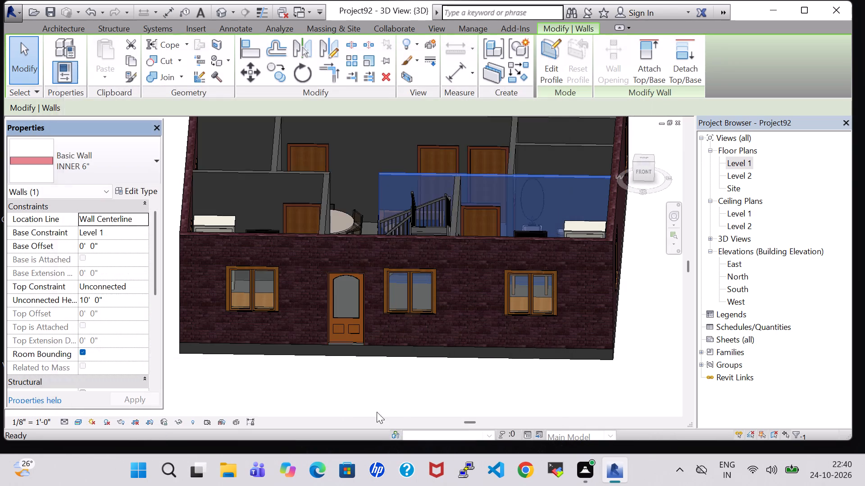
pyautogui.click(626, 374)
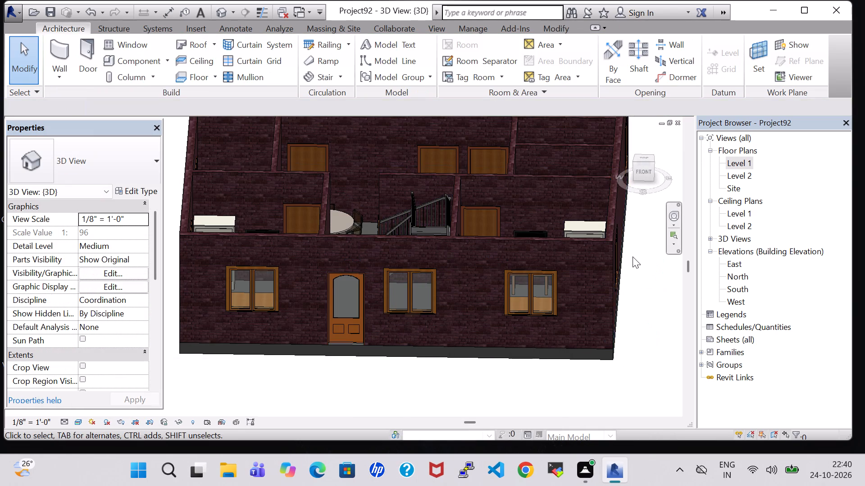
# Nudge the flat-screen TV above the Bedroom-1 table two increments toward the dresser.
pyautogui.scroll(-2, 633, 256)
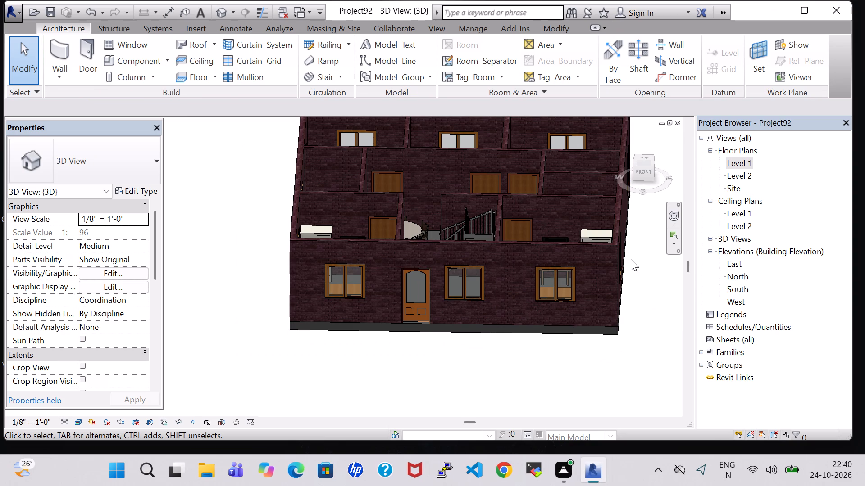
pyautogui.keyDown('shift'); pyautogui.moveTo(631, 259); pyautogui.dragTo(628, 320, button='middle'); pyautogui.keyUp('shift')
pyautogui.scroll(2, 628, 320)
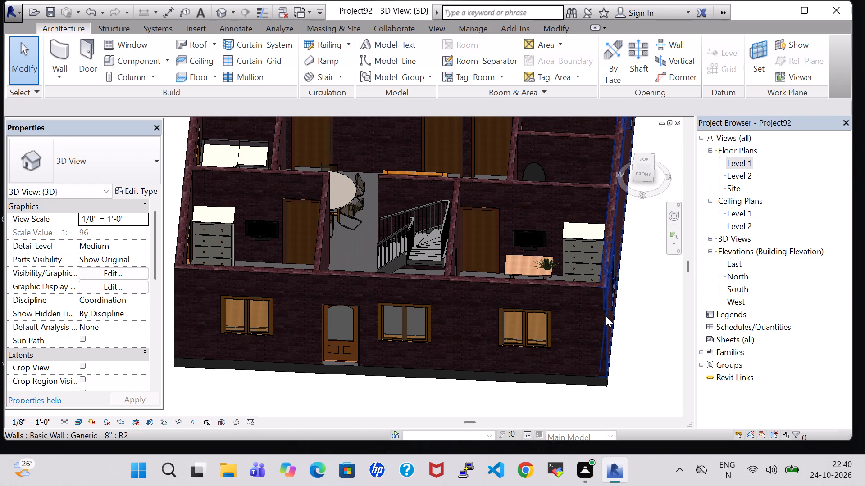
pyautogui.keyDown('shift'); pyautogui.moveTo(624, 306); pyautogui.dragTo(631, 359, button='middle'); pyautogui.keyUp('shift')
pyautogui.scroll(4, 605, 295)
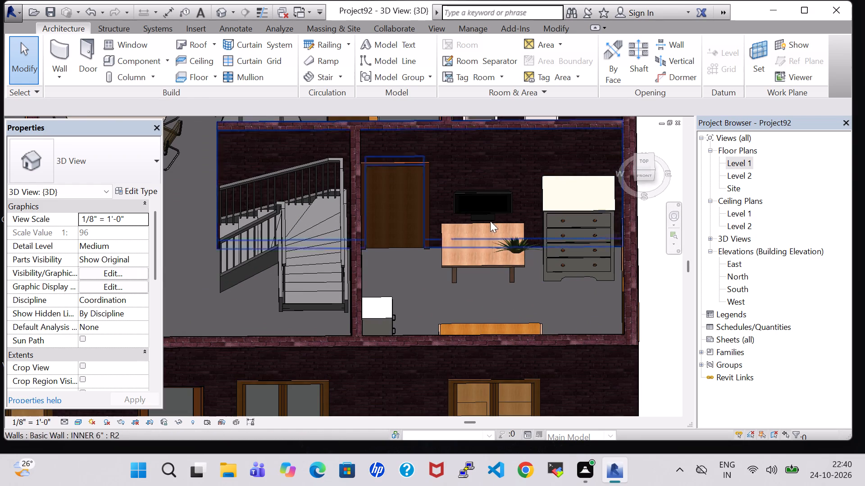
pyautogui.click(477, 208)
pyautogui.press('Right')
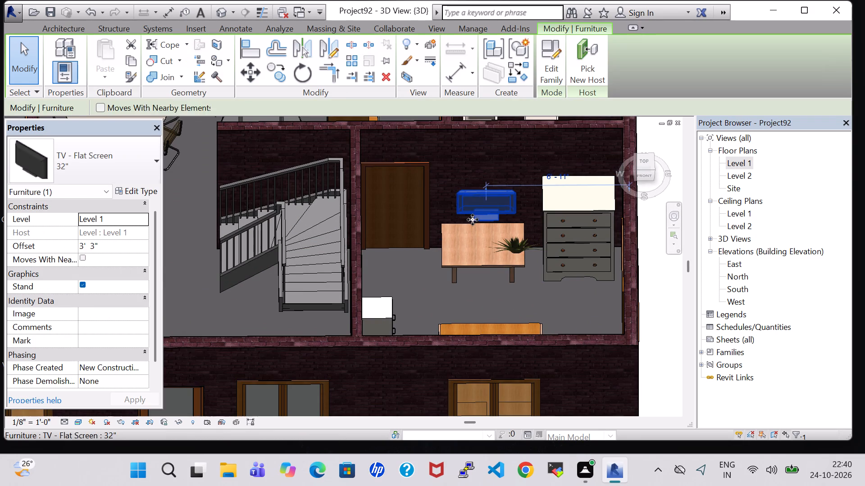
pyautogui.press('Right')
pyautogui.click(512, 303)
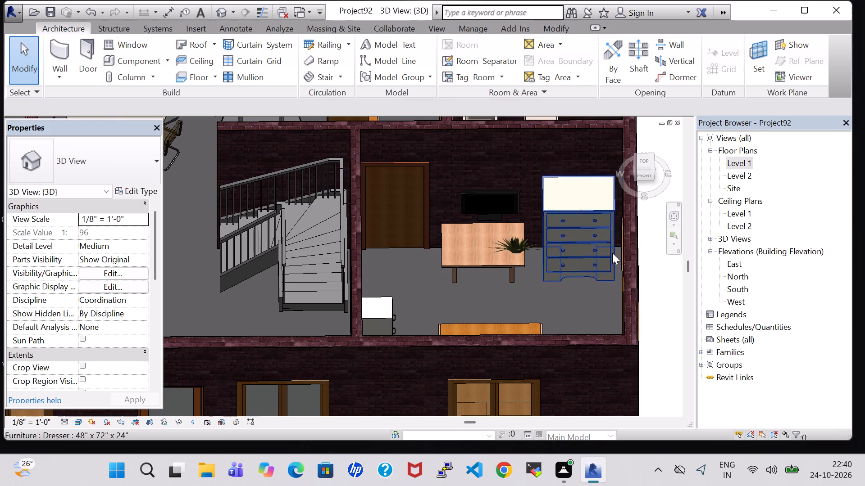
# On the Level 1 plan, place a second Tropical Agave - 1.5' plant at the door end of the Bedroom-1 table.
pyautogui.doubleClick(737, 160)
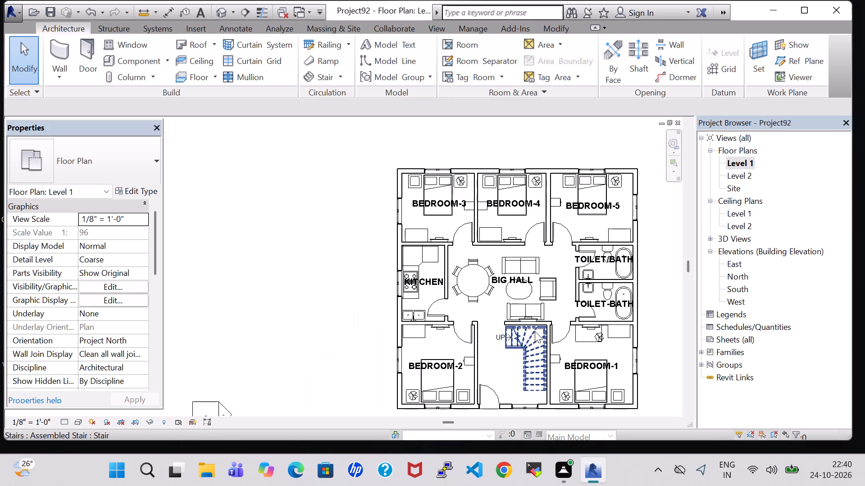
pyautogui.scroll(-1, 535, 331)
pyautogui.scroll(6, 554, 327)
pyautogui.moveTo(554, 326); pyautogui.dragTo(497, 275, button='middle')
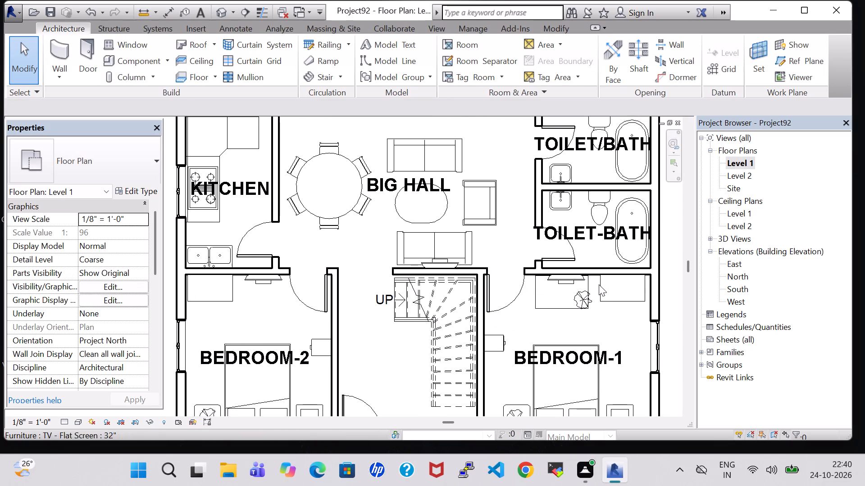
pyautogui.click(588, 296)
pyautogui.rightClick(588, 296)
pyautogui.click(633, 243)
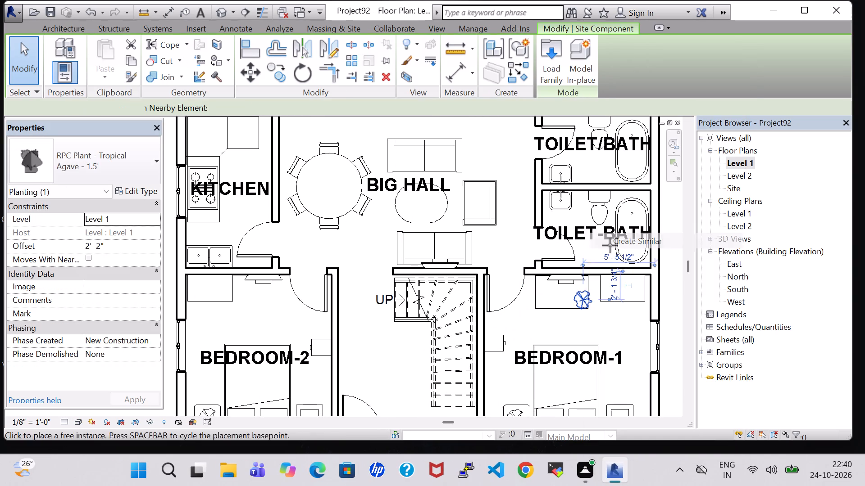
pyautogui.click(537, 303)
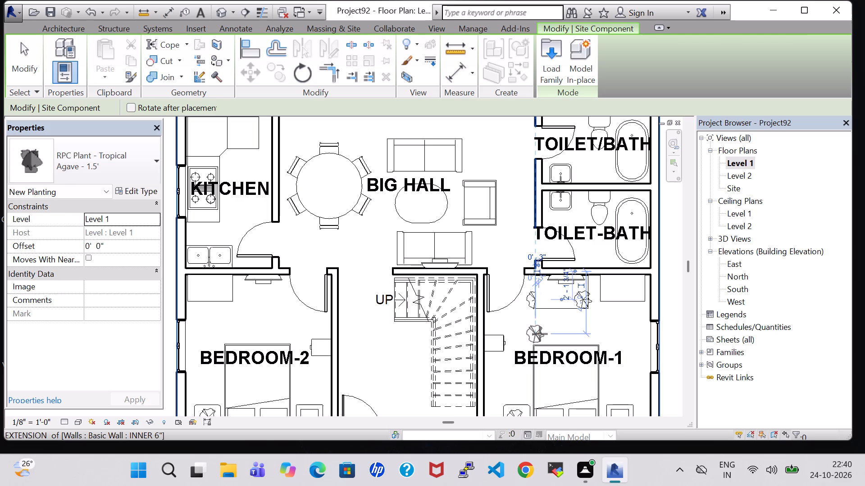
pyautogui.press('Escape')
pyautogui.press('Escape')
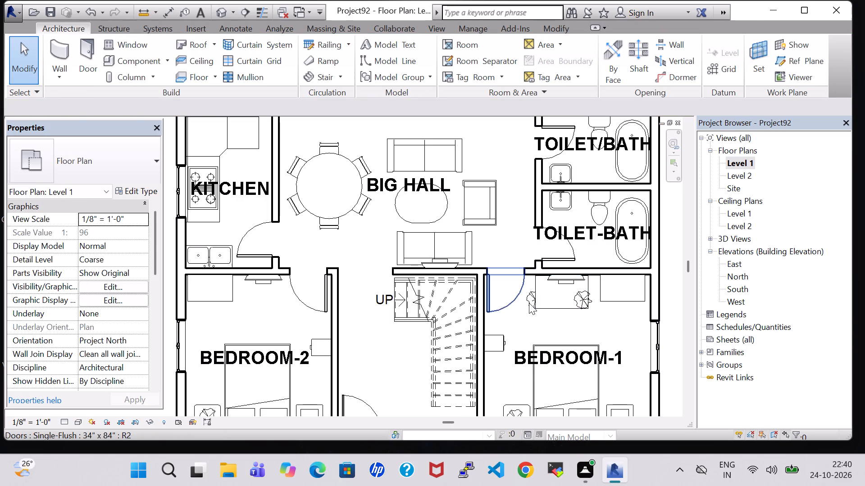
# Set the offset of the new Bedroom-1 agave plant to 2' 0".
pyautogui.scroll(7, 535, 307)
pyautogui.click(528, 304)
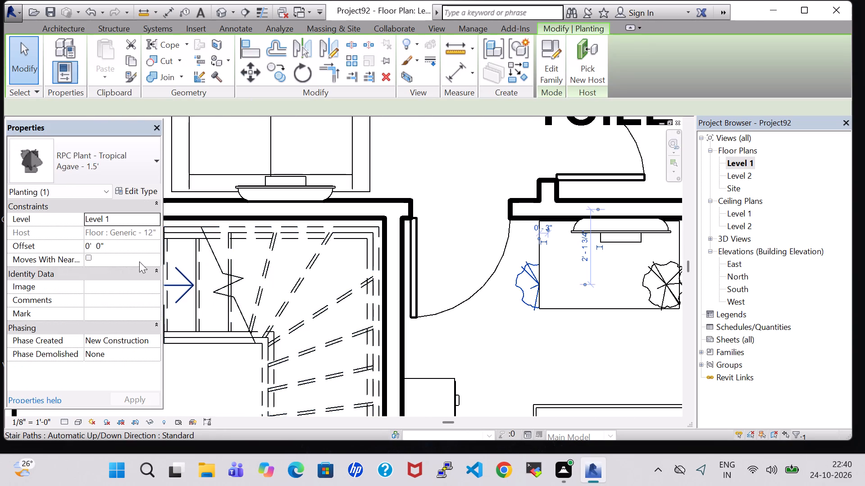
pyautogui.click(91, 247)
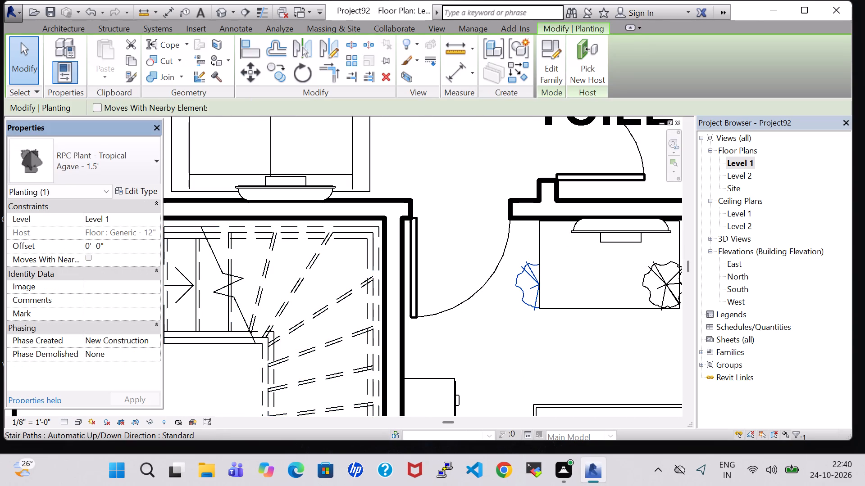
pyautogui.press('BackSpace')
pyautogui.press('2')
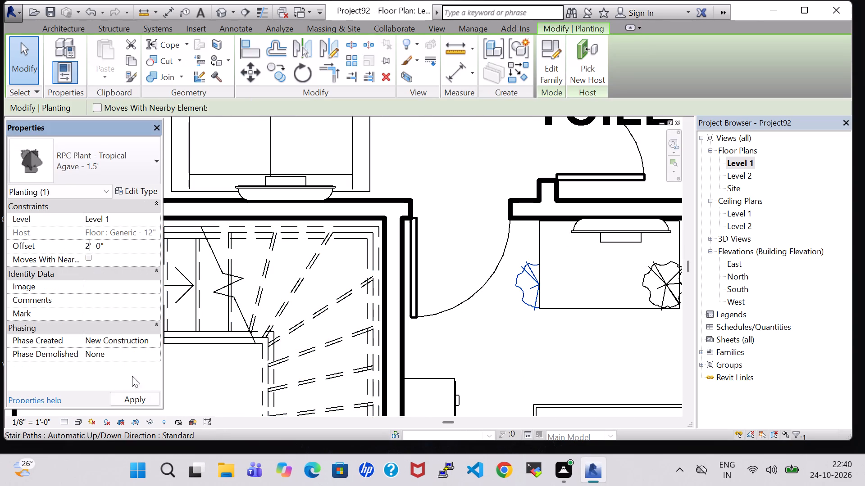
pyautogui.click(135, 400)
pyautogui.click(499, 370)
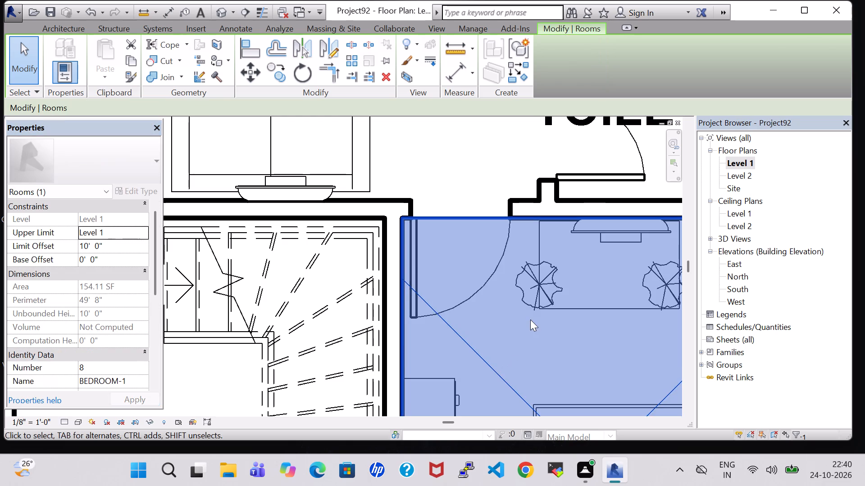
pyautogui.click(547, 342)
# Nudge the new agave plant two increments inward from the door end of the Bedroom-1 table.
pyautogui.click(548, 297)
pyautogui.press('Right')
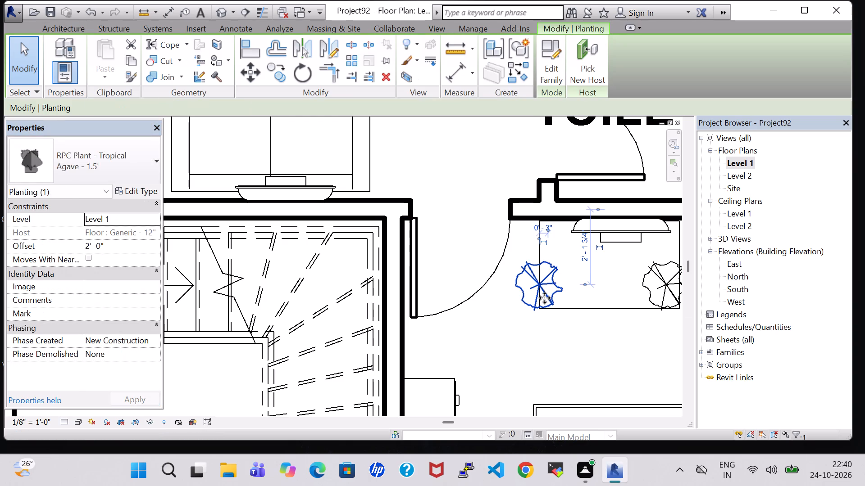
pyautogui.press('Right')
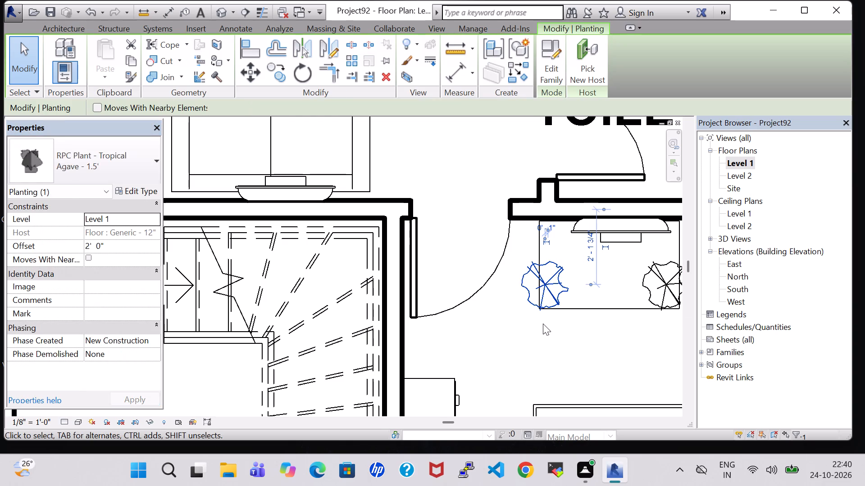
pyautogui.click(547, 328)
# In the 3D view, nudge the door-end agave plant on the Bedroom-1 table one increment toward the dresser.
pyautogui.click(219, 12)
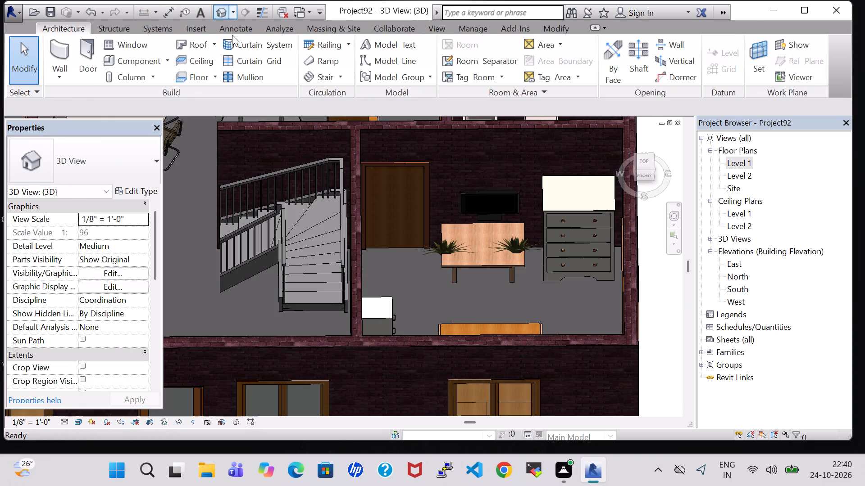
pyautogui.keyDown('shift'); pyautogui.moveTo(406, 305); pyautogui.dragTo(405, 291, button='middle'); pyautogui.keyUp('shift')
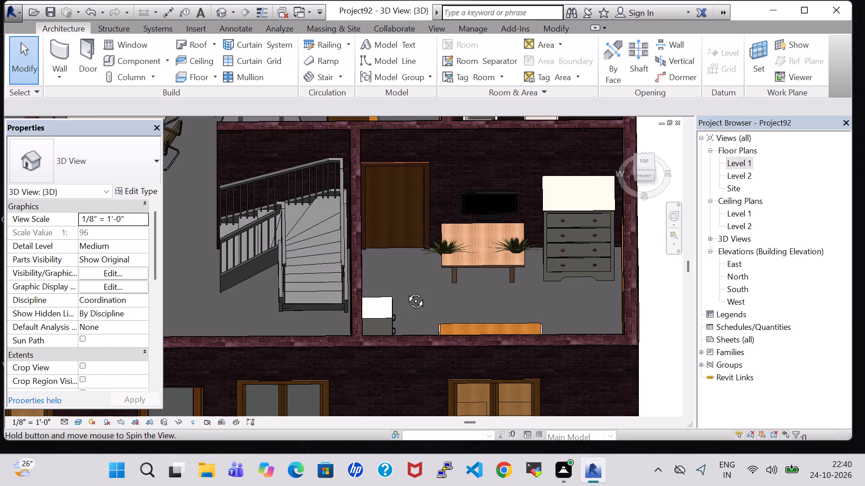
pyautogui.keyDown('shift'); pyautogui.moveTo(405, 291); pyautogui.dragTo(403, 247, button='middle'); pyautogui.keyUp('shift')
pyautogui.click(439, 228)
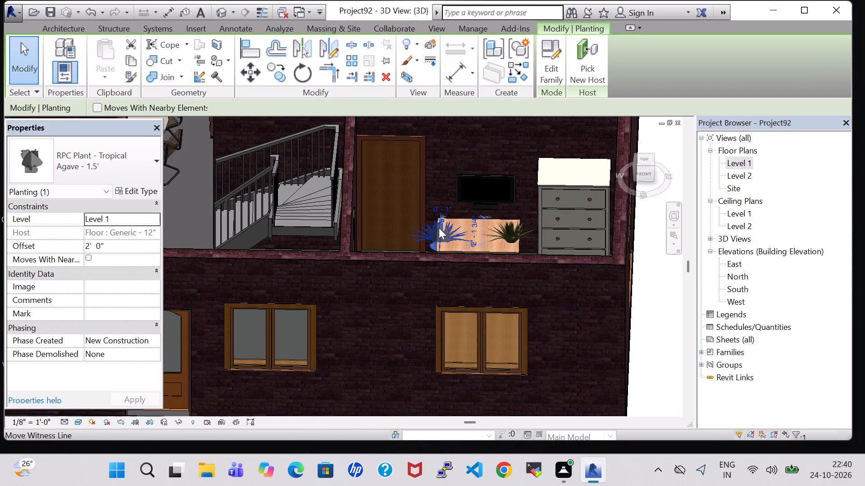
pyautogui.press('Right')
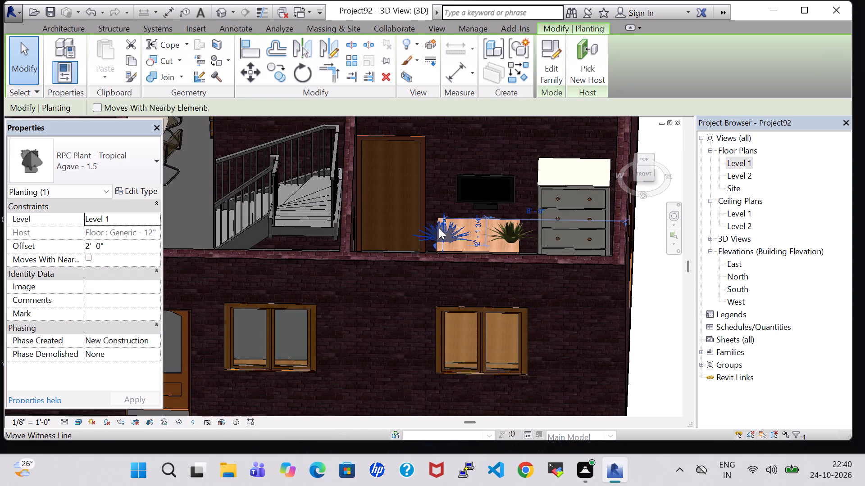
pyautogui.keyDown('shift'); pyautogui.moveTo(432, 174); pyautogui.dragTo(436, 256, button='middle'); pyautogui.keyUp('shift')
pyautogui.click(524, 280)
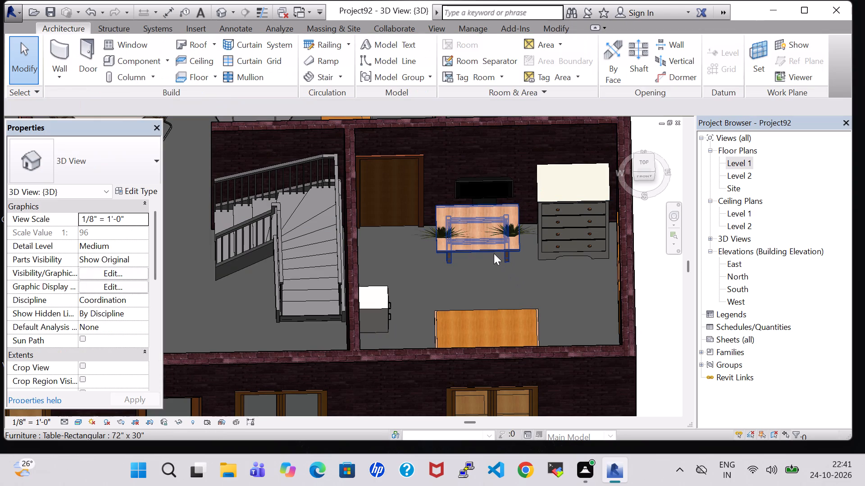
# Check the Bedroom-1 table's type dimensions and set the door-end agave plant's offset to 2' 2".
pyautogui.click(482, 249)
pyautogui.click(137, 191)
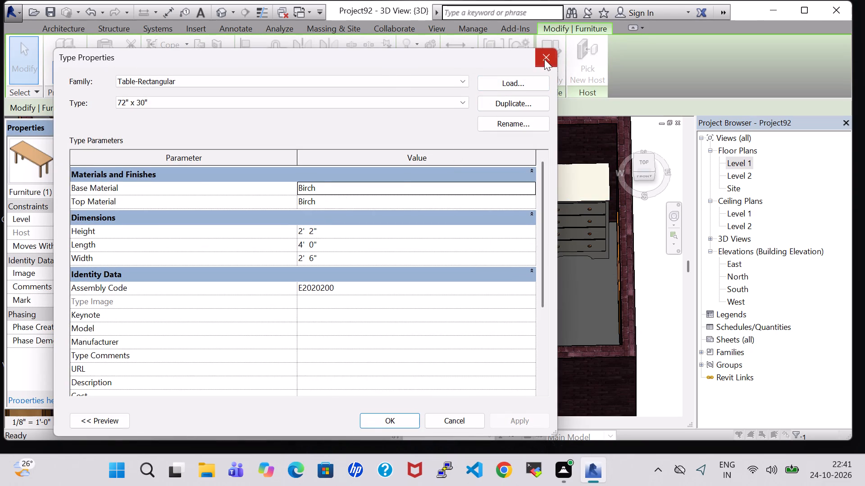
pyautogui.click(544, 59)
pyautogui.click(522, 266)
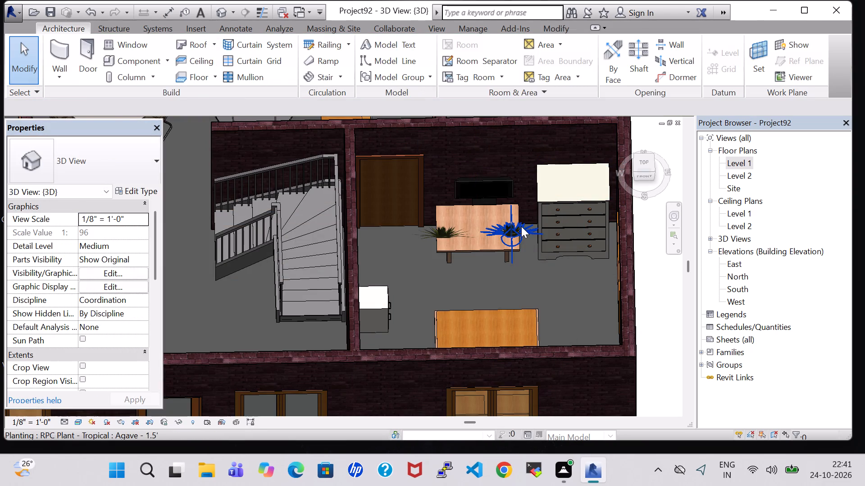
pyautogui.click(519, 226)
pyautogui.click(465, 270)
pyautogui.click(443, 234)
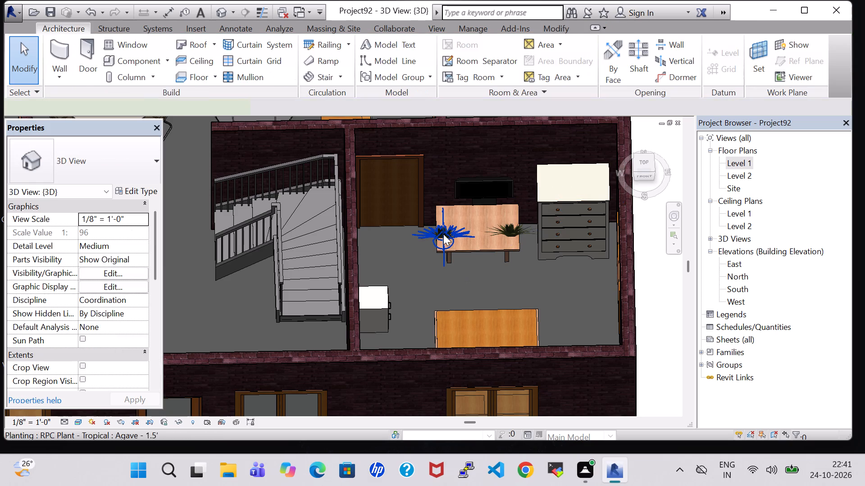
pyautogui.click(102, 248)
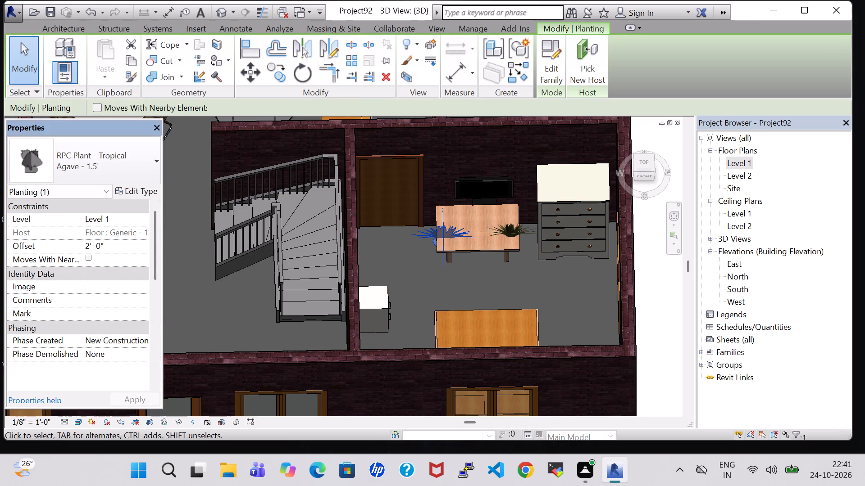
pyautogui.press('BackSpace')
pyautogui.press('2')
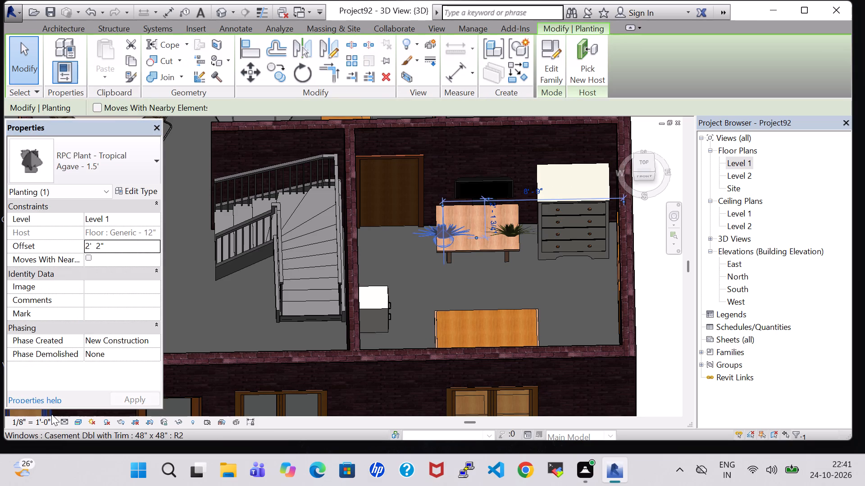
pyautogui.click(487, 280)
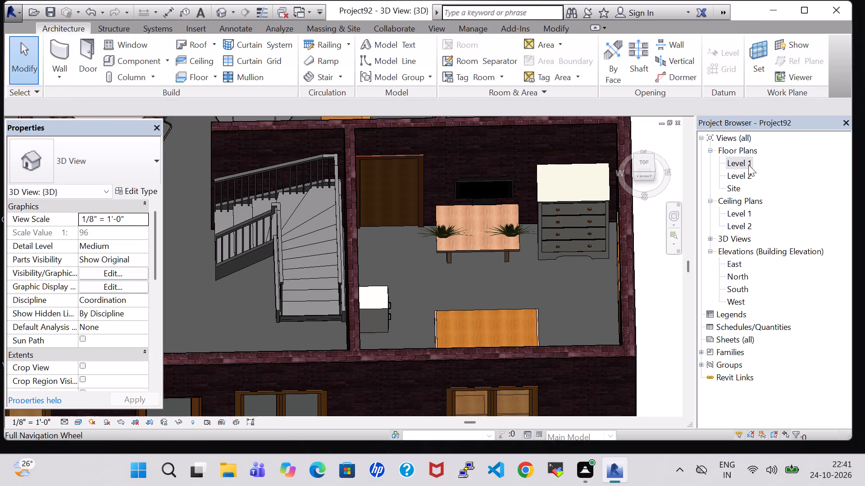
# Examine the whole furnished house on the Level 1 plan and in the 3D view.
pyautogui.doubleClick(748, 165)
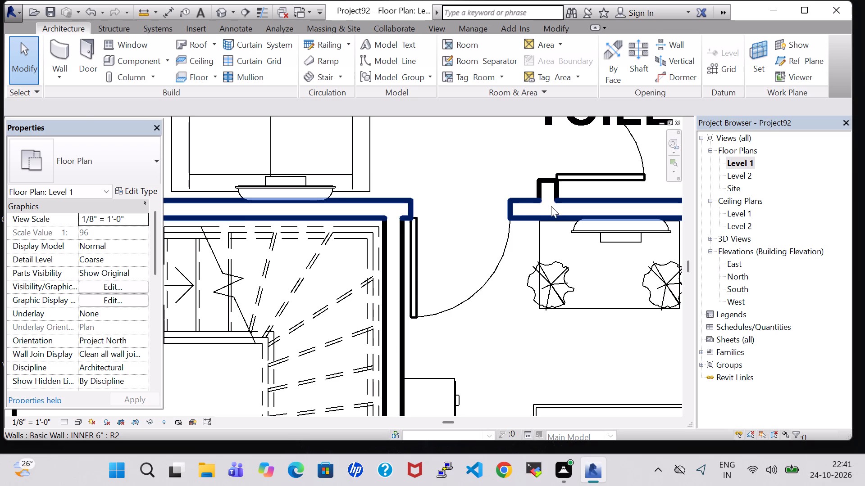
pyautogui.scroll(-11, 551, 206)
pyautogui.moveTo(552, 208); pyautogui.dragTo(519, 291, button='middle')
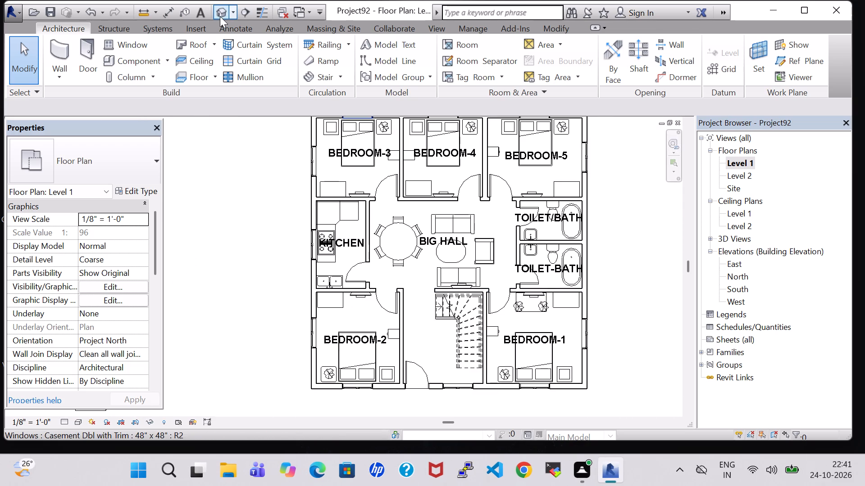
pyautogui.click(221, 15)
pyautogui.scroll(-10, 313, 187)
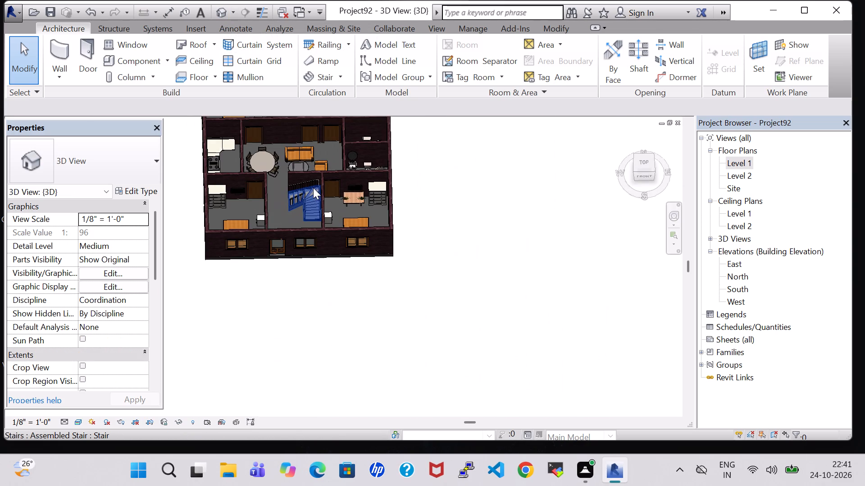
pyautogui.moveTo(313, 188); pyautogui.dragTo(385, 270, button='middle')
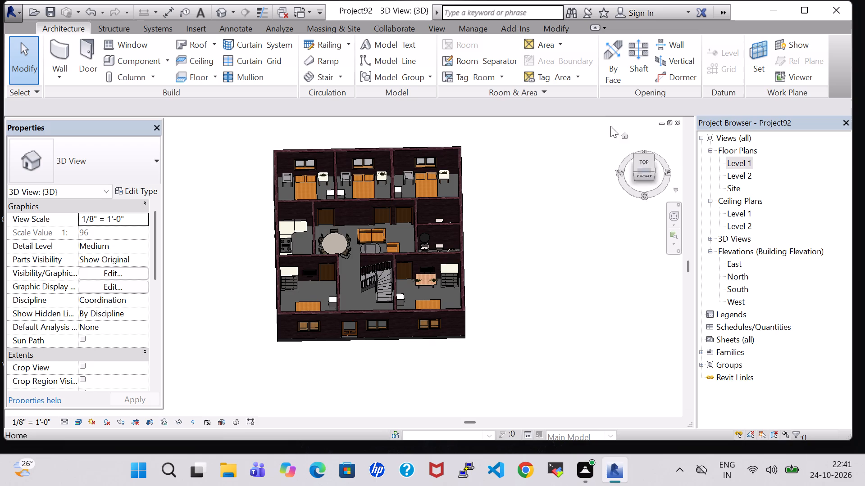
# Create a Generic - 12" footprint roof on Level 2 along the outer wall faces, 36' 8" per side, and attach the highlighted walls.
pyautogui.doubleClick(740, 160)
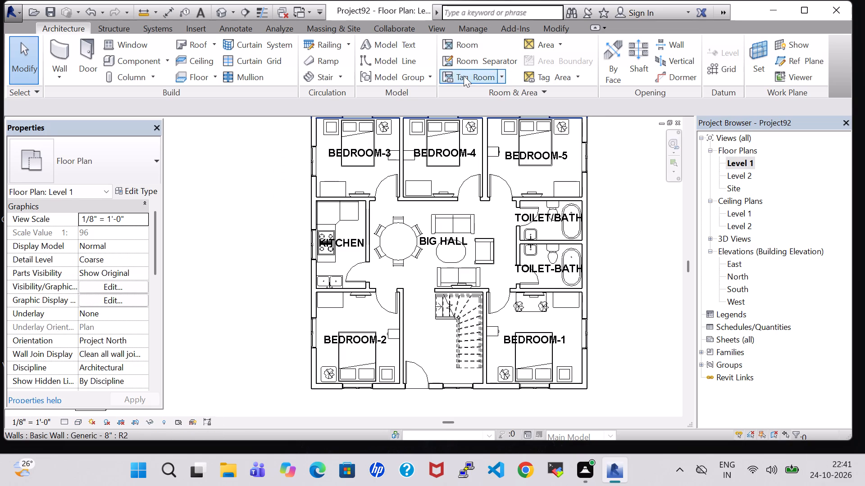
pyautogui.click(467, 45)
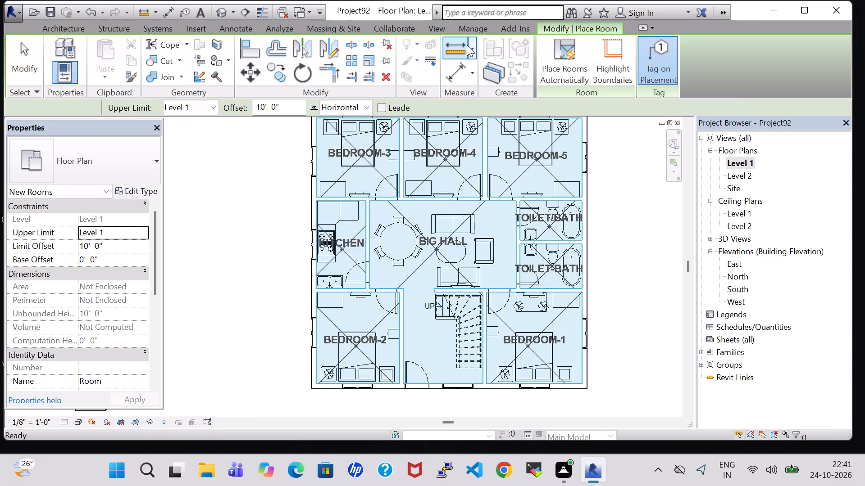
pyautogui.click(77, 27)
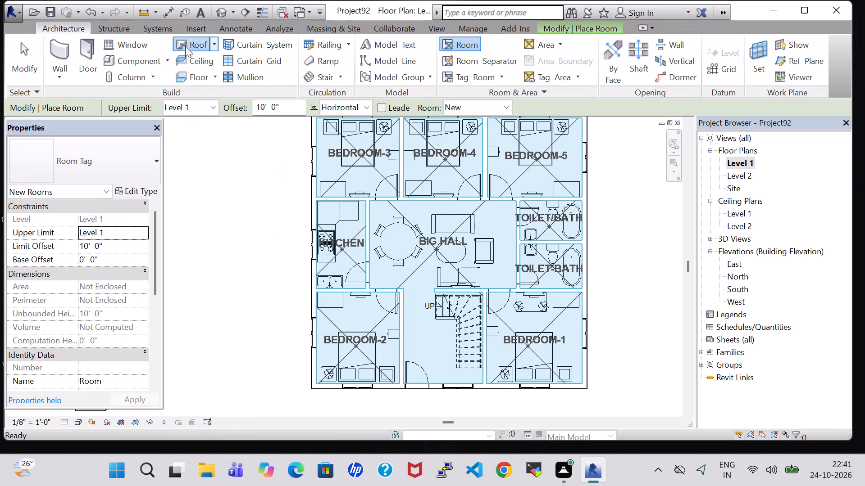
pyautogui.click(185, 46)
pyautogui.click(416, 253)
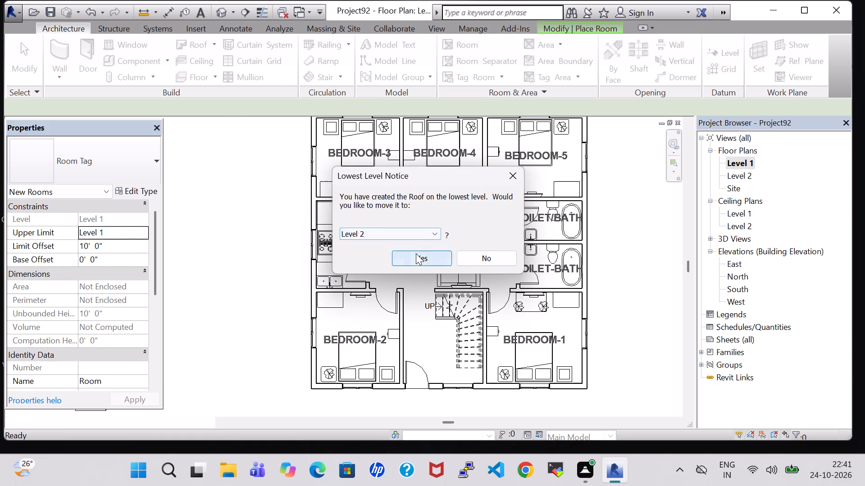
pyautogui.click(642, 46)
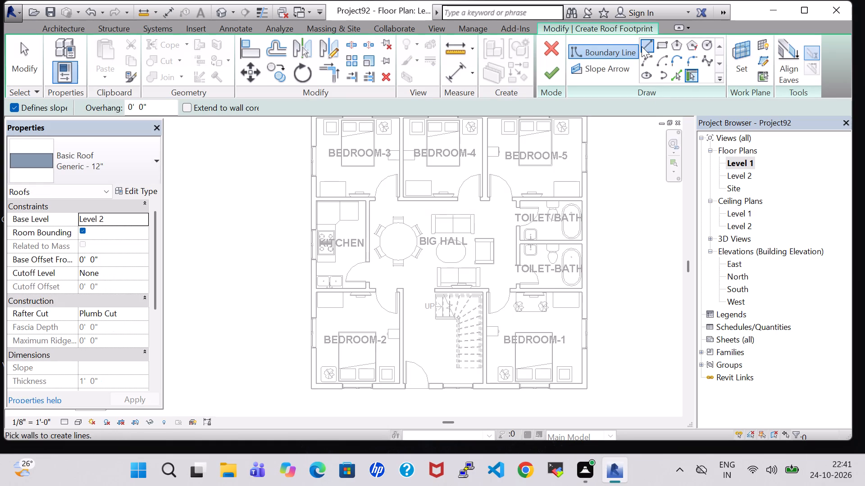
pyautogui.moveTo(618, 162); pyautogui.dragTo(621, 237, button='middle')
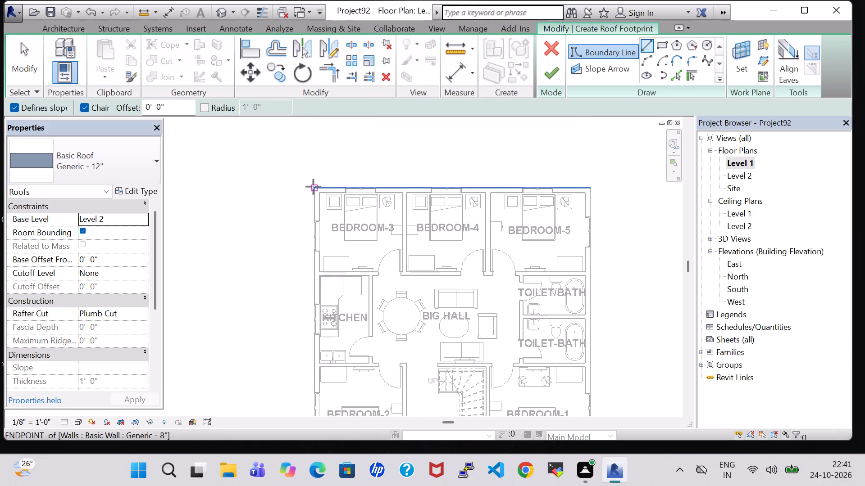
pyautogui.click(314, 187)
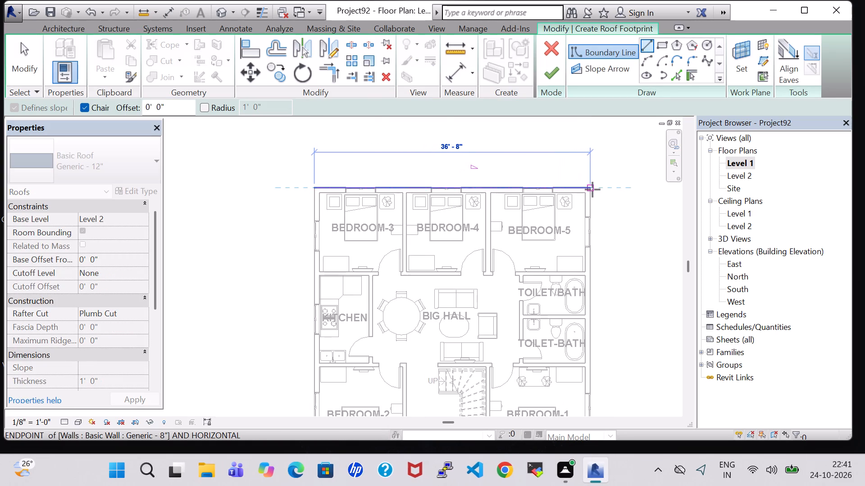
pyautogui.click(590, 189)
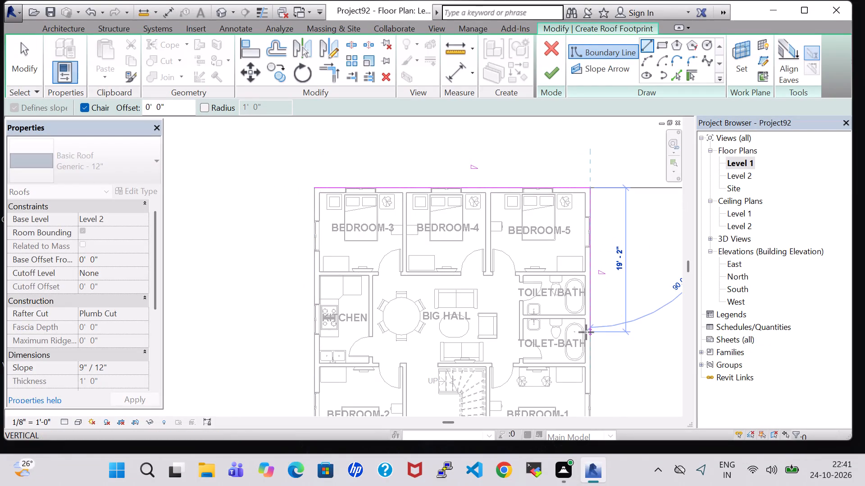
pyautogui.moveTo(586, 332); pyautogui.dragTo(565, 165, button='middle')
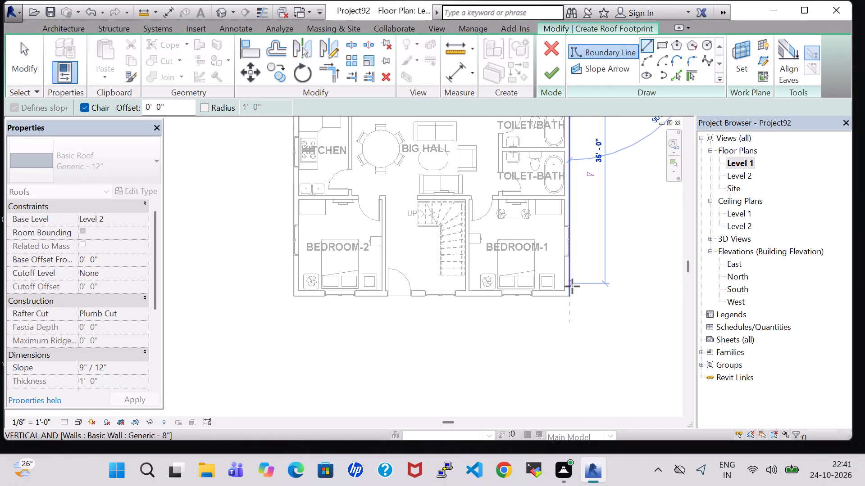
pyautogui.click(569, 297)
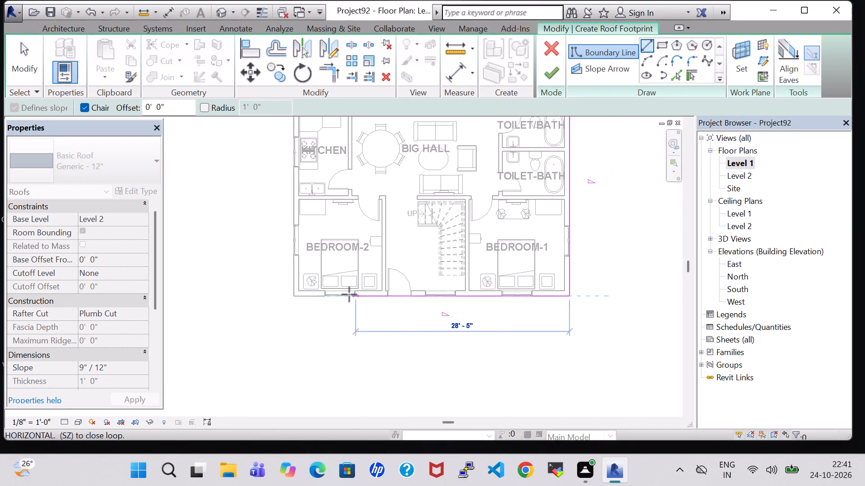
pyautogui.click(294, 297)
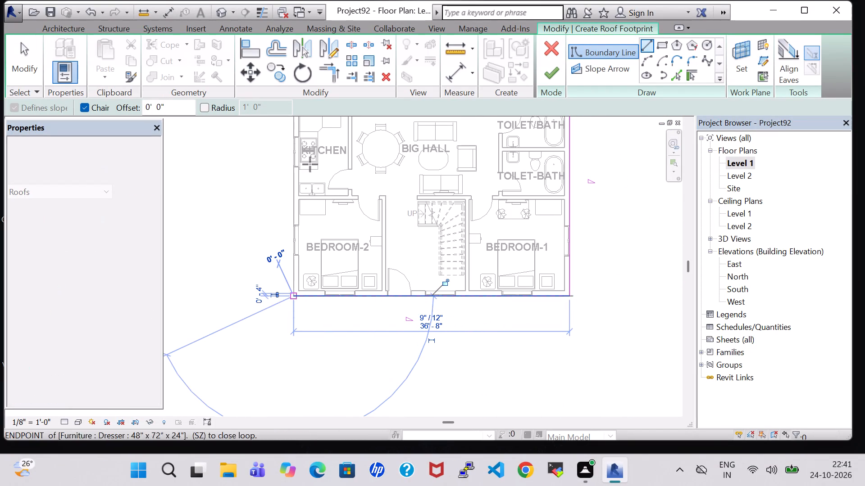
pyautogui.moveTo(296, 144); pyautogui.dragTo(331, 307, button='middle')
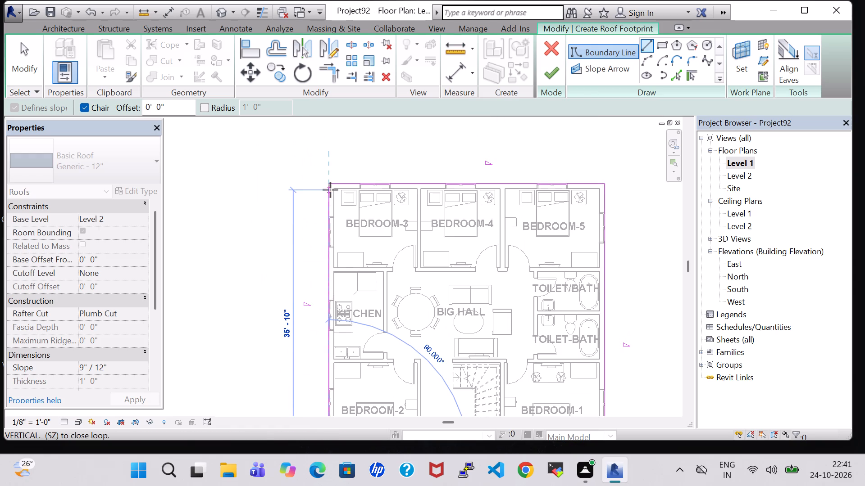
pyautogui.click(330, 183)
pyautogui.click(552, 77)
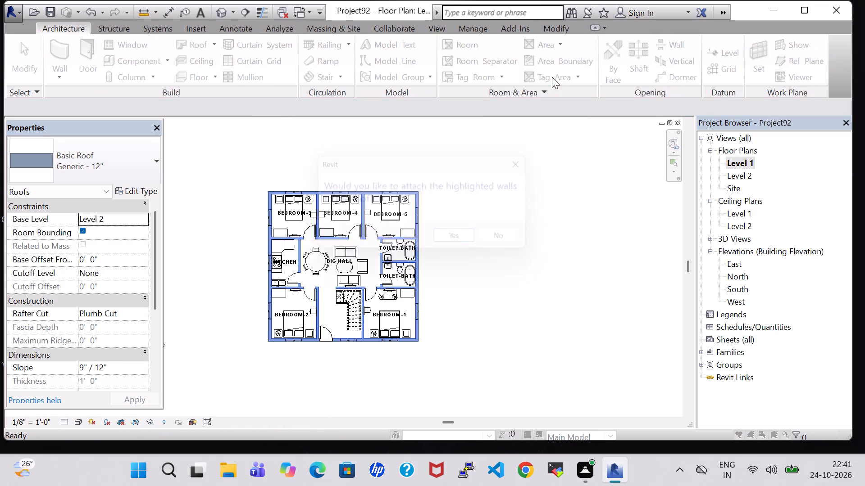
pyautogui.click(460, 240)
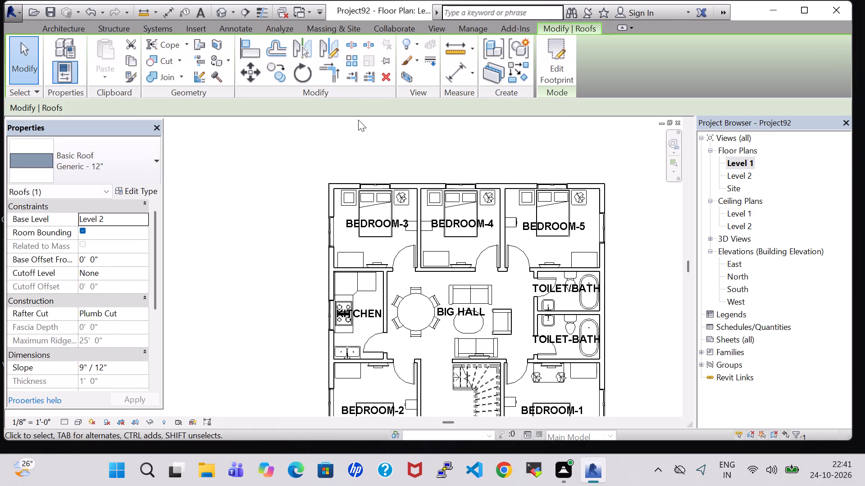
# Edit the roof footprint in 3D, turning off Defines Roof Slope for all four boundary lines to make the roof flat.
pyautogui.click(218, 9)
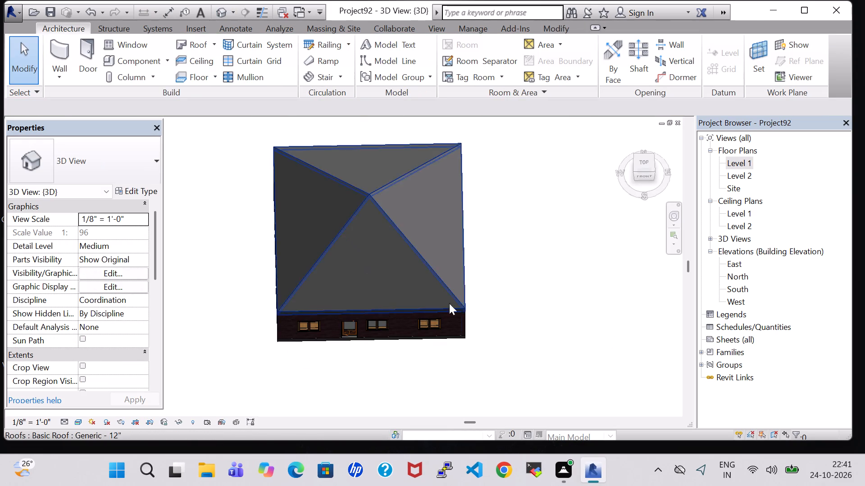
pyautogui.doubleClick(378, 200)
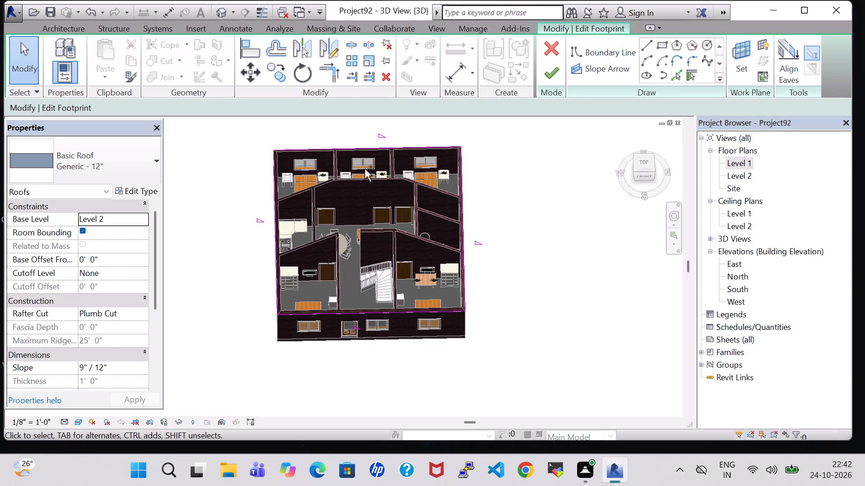
pyautogui.keyDown('ctrl'); pyautogui.click(362, 150); pyautogui.keyUp('ctrl')
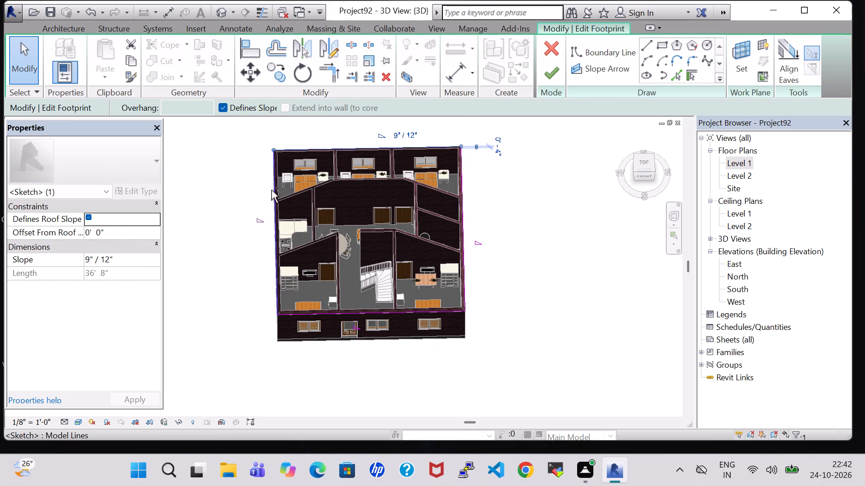
pyautogui.keyDown('ctrl'); pyautogui.click(273, 191); pyautogui.keyUp('ctrl')
pyautogui.keyDown('ctrl'); pyautogui.click(341, 311); pyautogui.keyUp('ctrl')
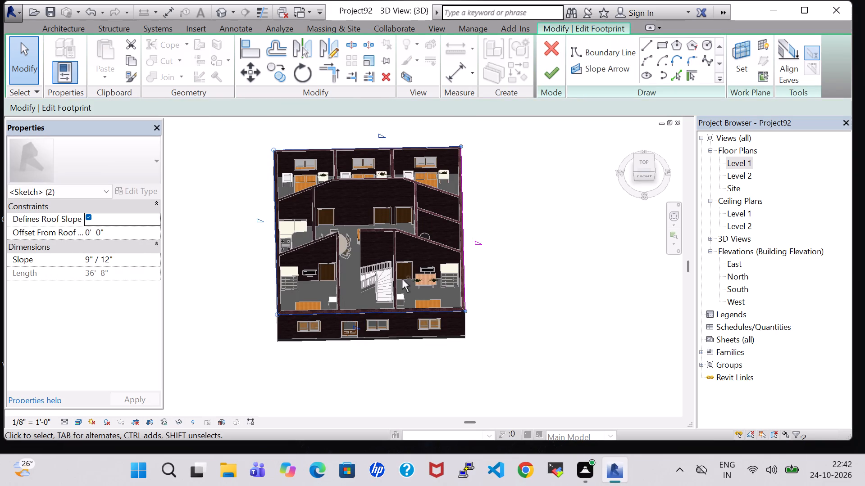
pyautogui.keyDown('ctrl'); pyautogui.click(463, 229); pyautogui.keyUp('ctrl')
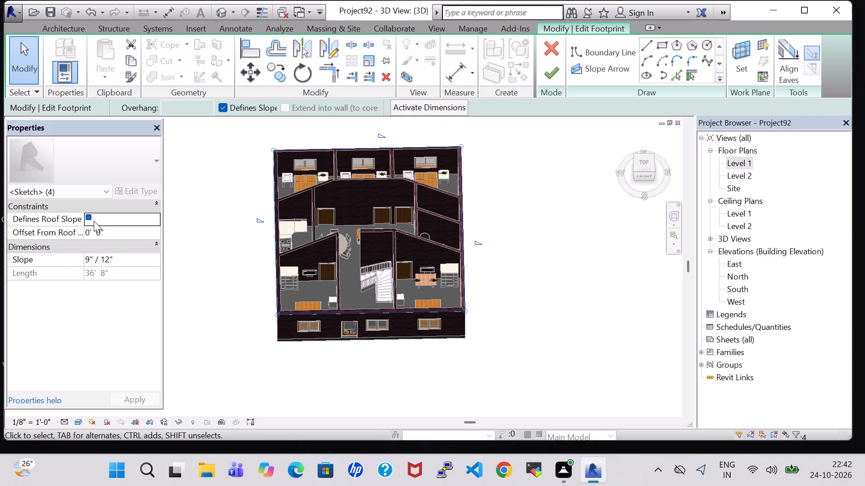
pyautogui.click(89, 216)
pyautogui.click(551, 78)
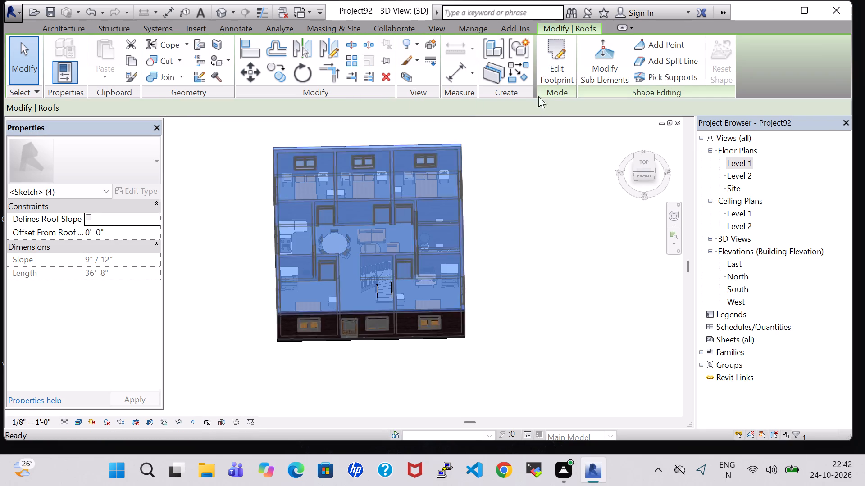
# Set the Generic - 12" roof type's Structure layer material to Brick, Soldier Course.
pyautogui.click(521, 232)
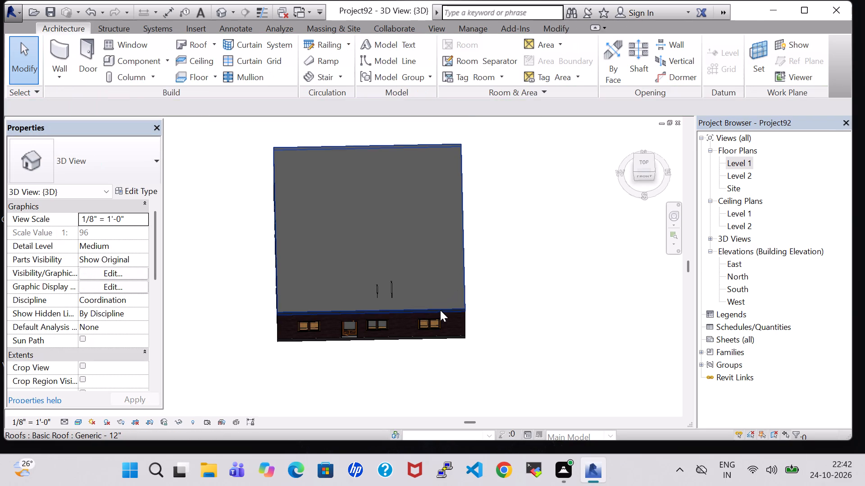
pyautogui.click(440, 310)
pyautogui.click(136, 192)
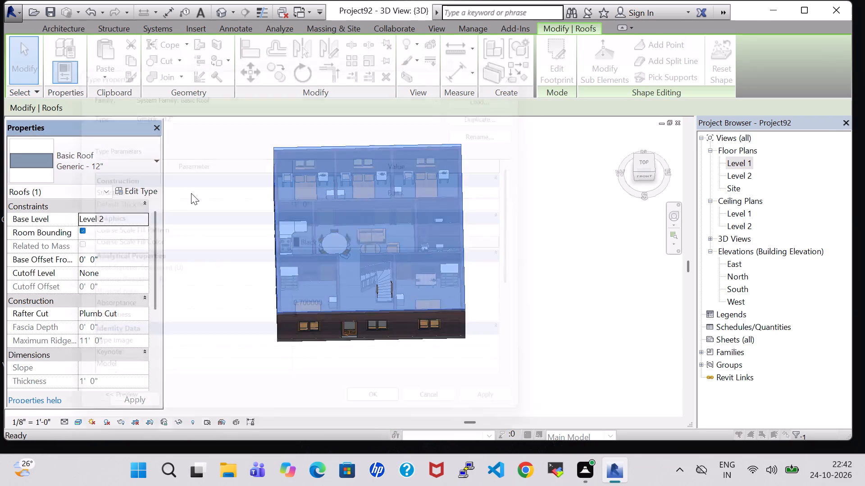
pyautogui.click(424, 188)
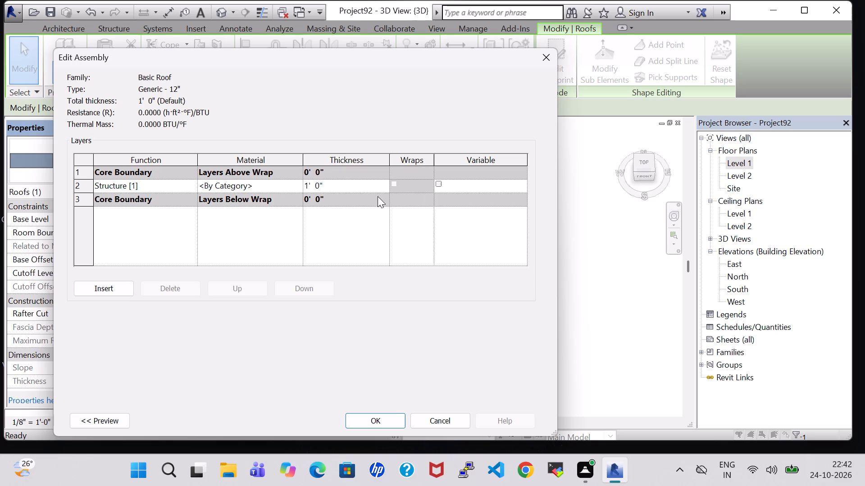
pyautogui.click(300, 182)
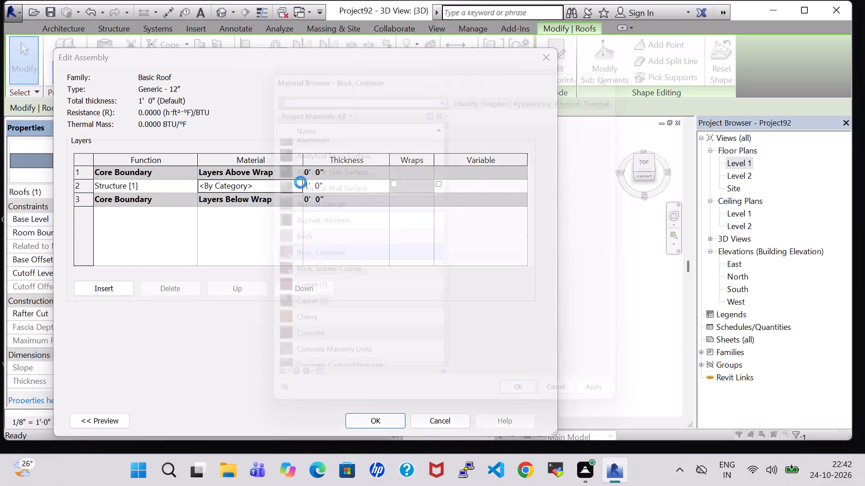
pyautogui.click(334, 281)
pyautogui.click(545, 409)
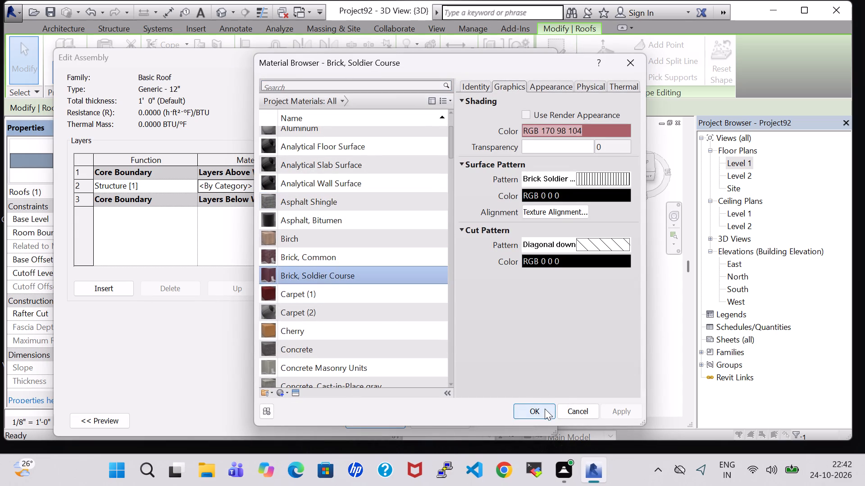
pyautogui.click(391, 416)
pyautogui.click(384, 416)
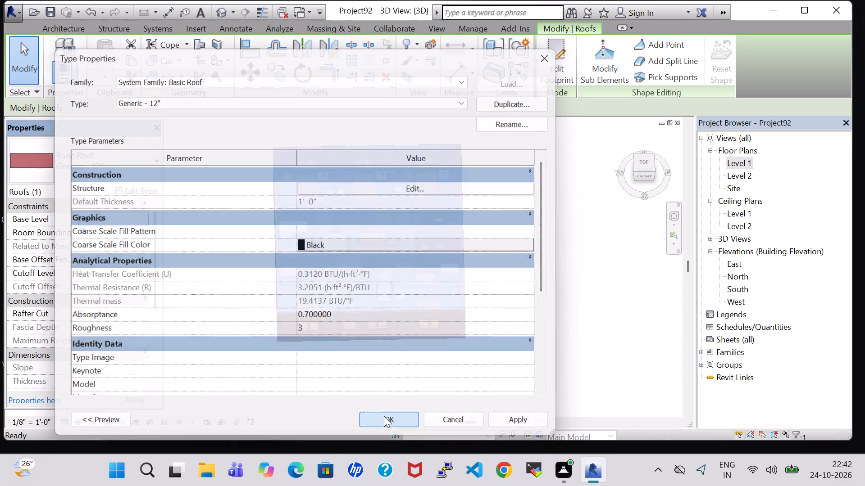
pyautogui.click(528, 327)
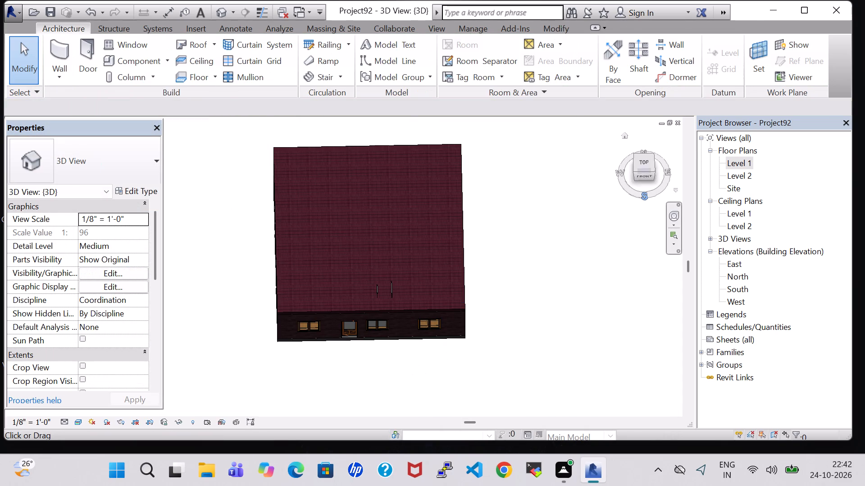
# Examine the house with its brick roof from the front in 3D and its furnished layout on the Level 1 plan.
pyautogui.click(640, 176)
pyautogui.scroll(1, 448, 243)
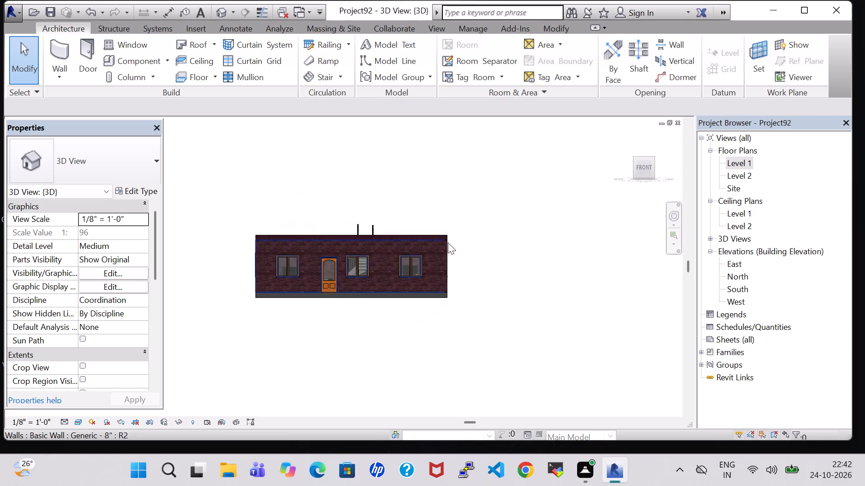
pyautogui.scroll(6, 448, 243)
pyautogui.moveTo(448, 243); pyautogui.dragTo(532, 241, button='middle')
pyautogui.scroll(-2, 532, 241)
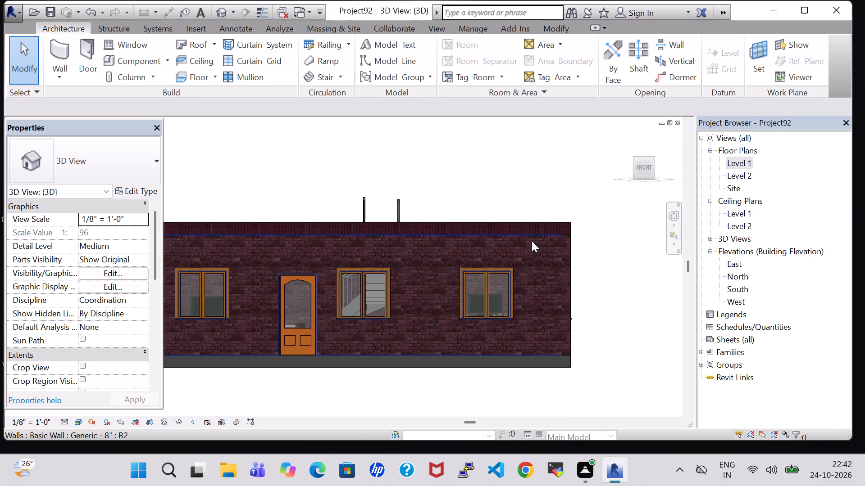
pyautogui.scroll(-1, 532, 241)
pyautogui.moveTo(512, 194); pyautogui.dragTo(539, 192, button='middle')
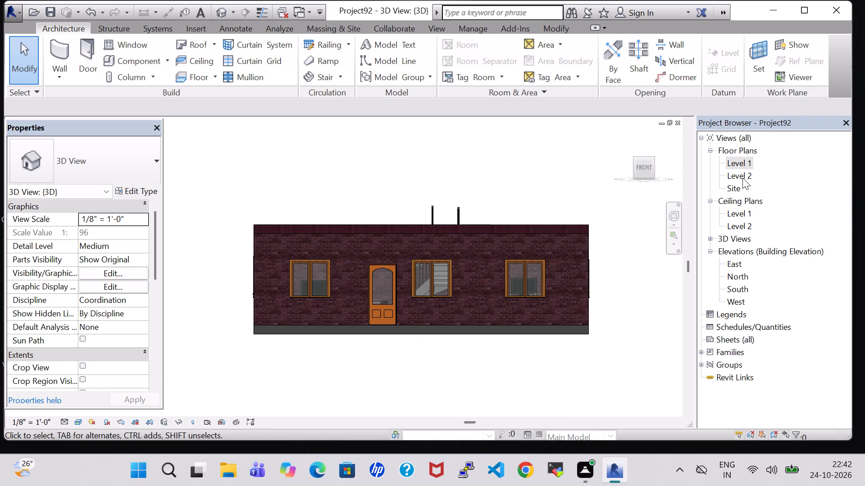
pyautogui.doubleClick(744, 162)
pyautogui.scroll(-4, 600, 246)
pyautogui.moveTo(586, 254); pyautogui.dragTo(598, 226, button='middle')
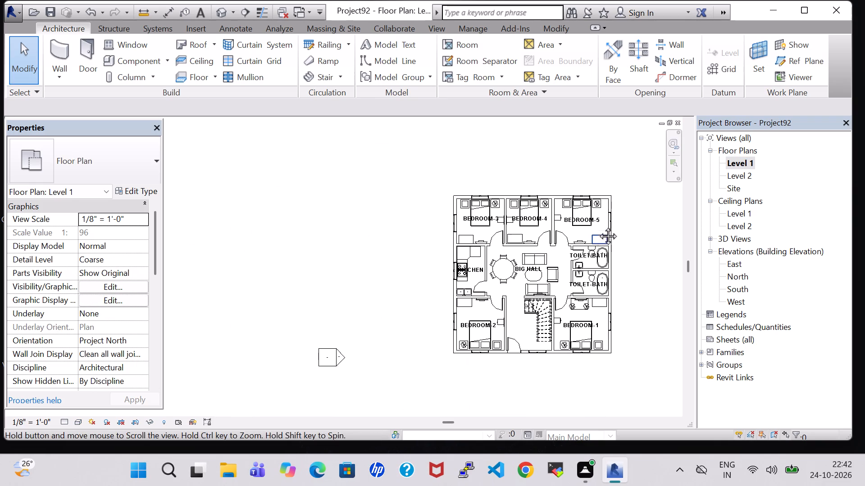
pyautogui.moveTo(598, 226); pyautogui.dragTo(599, 222, button='middle')
pyautogui.scroll(5, 593, 239)
pyautogui.moveTo(658, 270); pyautogui.dragTo(605, 261, button='middle')
pyautogui.scroll(-2, 606, 261)
pyautogui.moveTo(606, 261); pyautogui.dragTo(582, 247, button='middle')
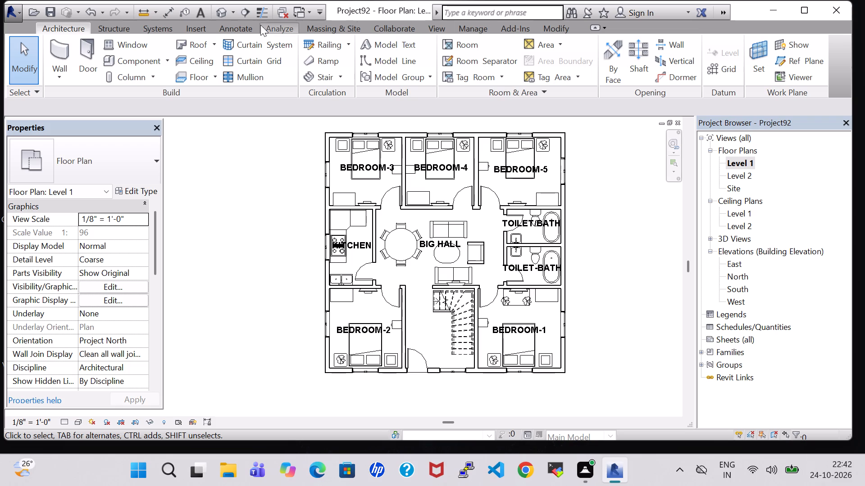
# Start placing a component on Level 1 and save the project.
pyautogui.click(123, 58)
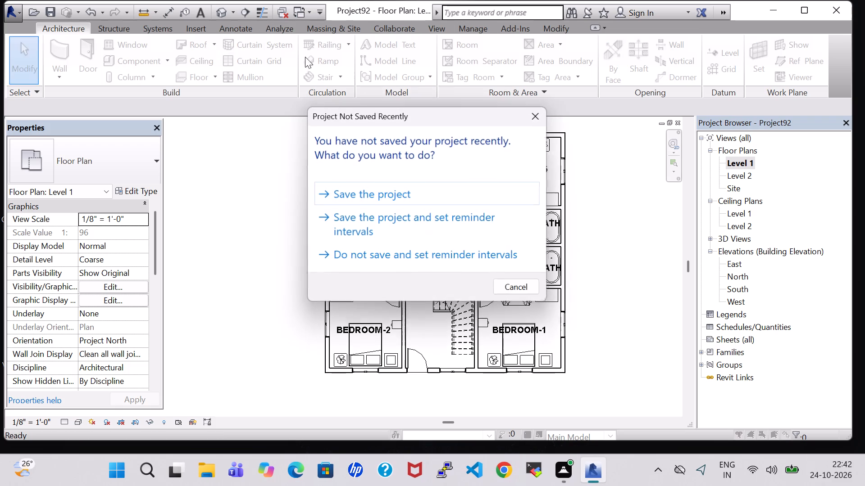
pyautogui.click(392, 188)
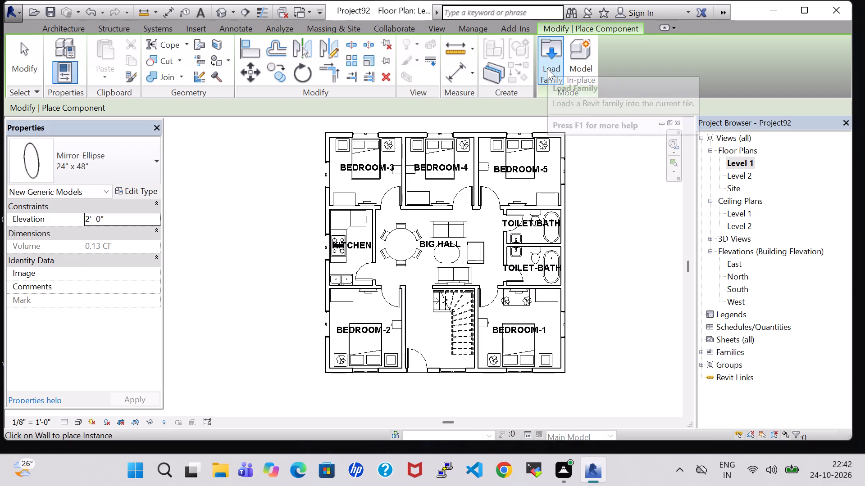
# Load the RPC Male family from the Entourage library and place a Dwayne figure just inside the entrance door.
pyautogui.click(547, 68)
pyautogui.doubleClick(383, 304)
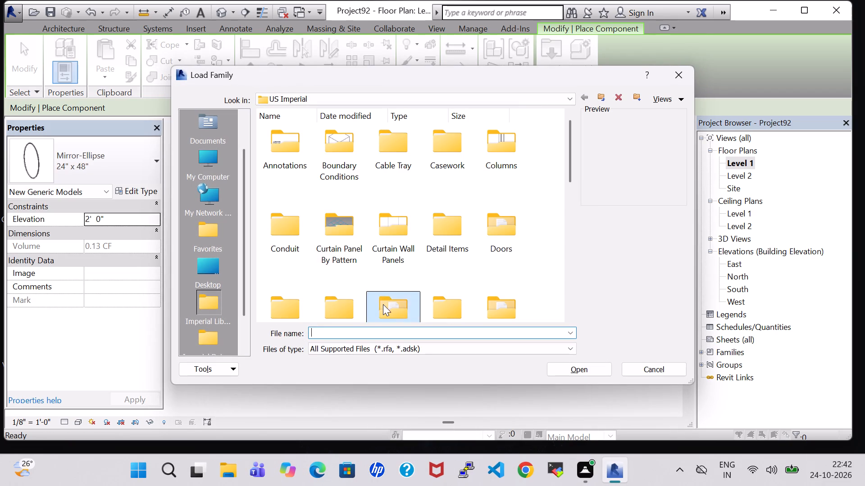
pyautogui.click(442, 147)
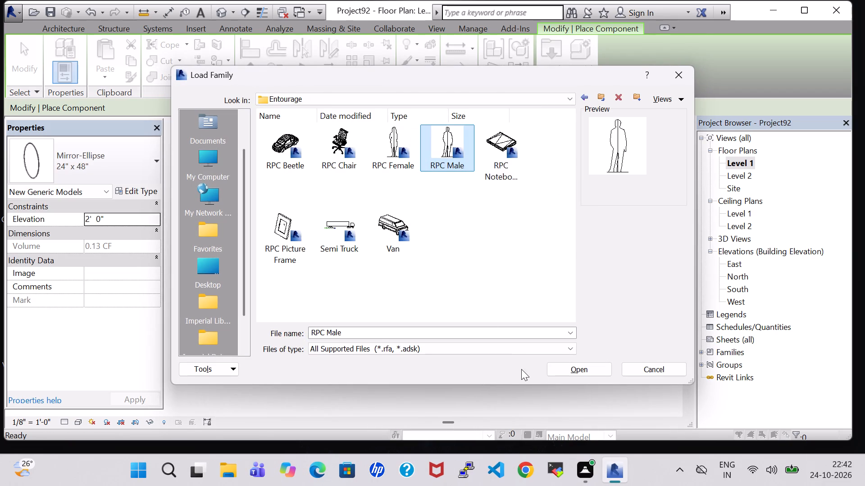
pyautogui.click(577, 369)
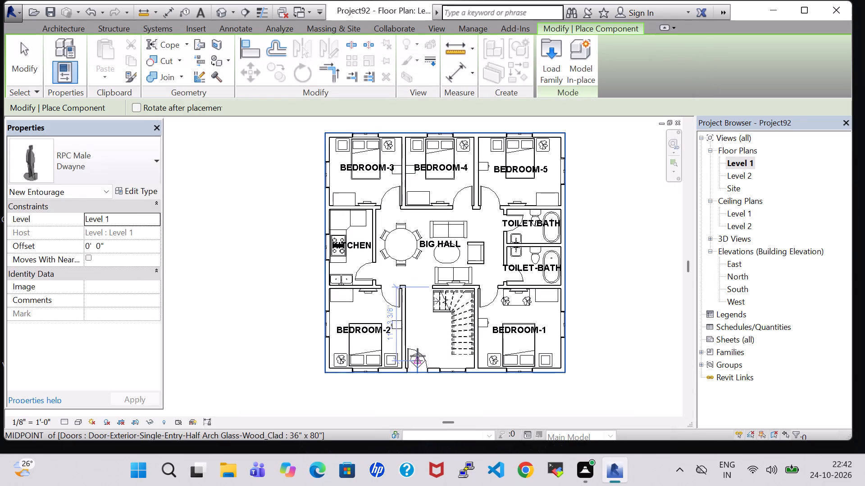
pyautogui.click(418, 356)
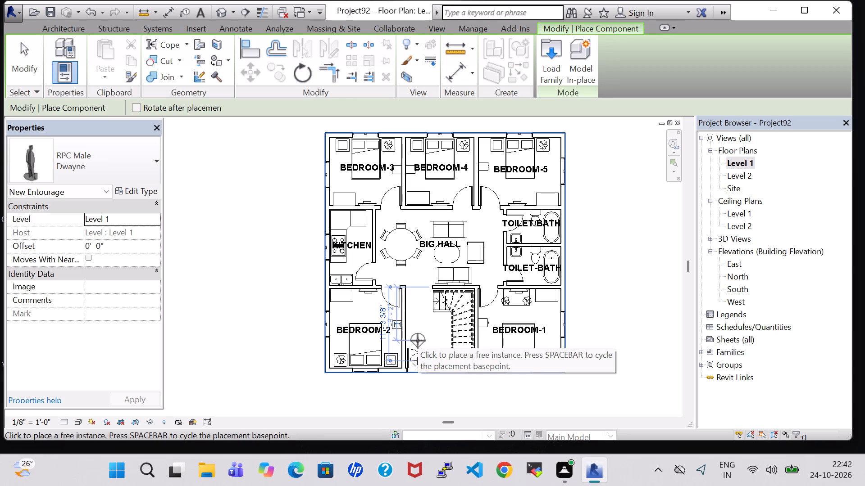
pyautogui.press('Escape')
pyautogui.press('Escape')
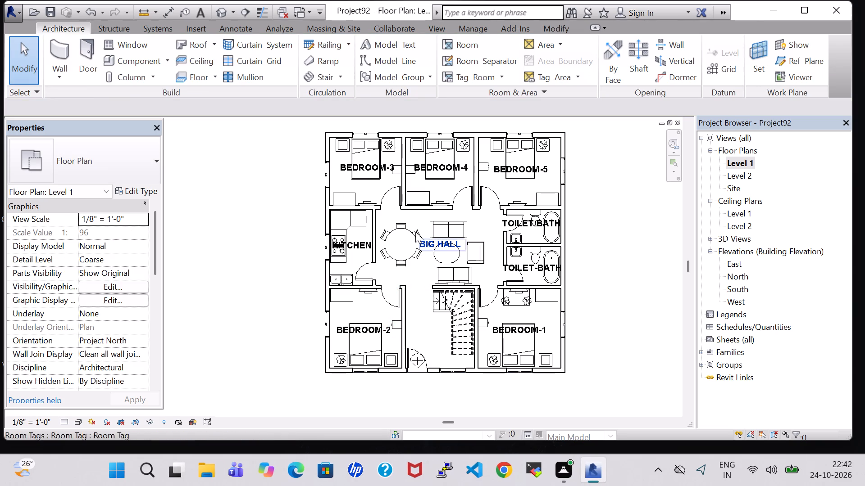
# Load RPC Female from the Entourage library and place two Cynthia figures in BIG HALL: at the north sofa and, rotated toward the table, at the armchair.
pyautogui.click(123, 60)
pyautogui.click(551, 69)
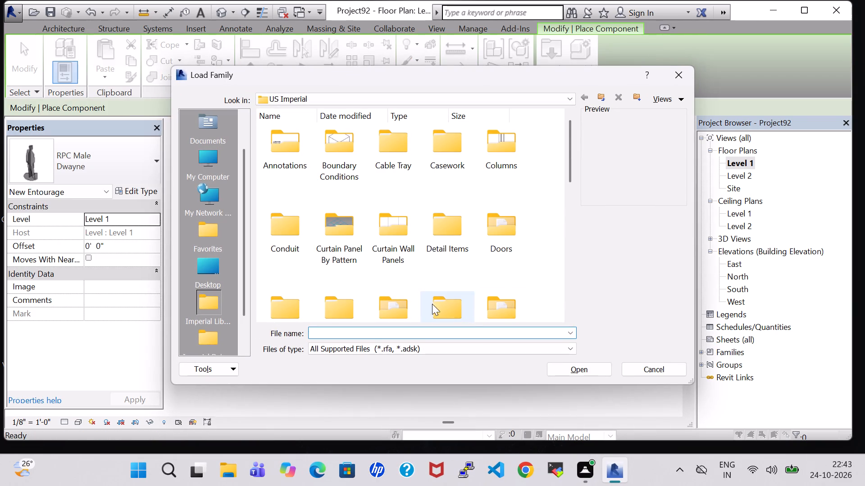
pyautogui.doubleClick(386, 306)
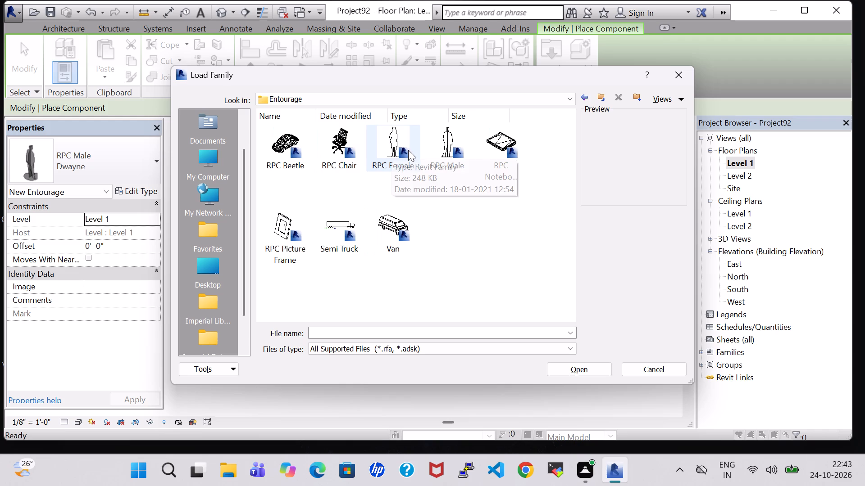
pyautogui.click(392, 144)
pyautogui.click(584, 366)
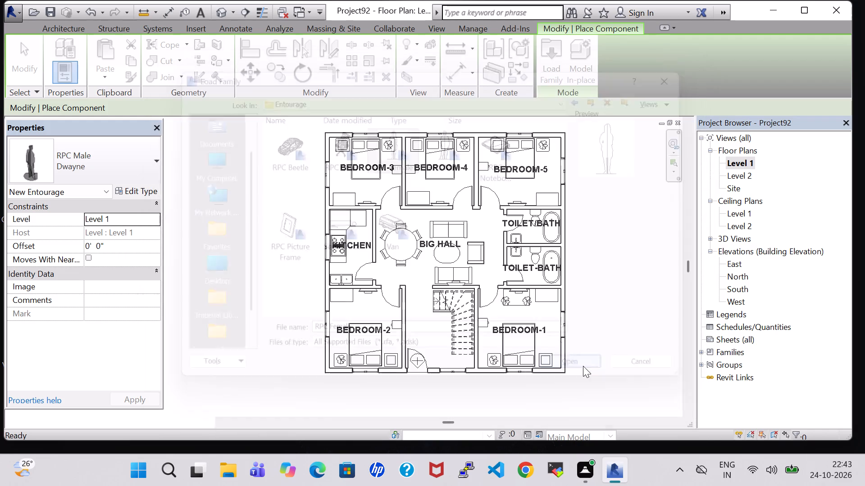
pyautogui.scroll(8, 467, 248)
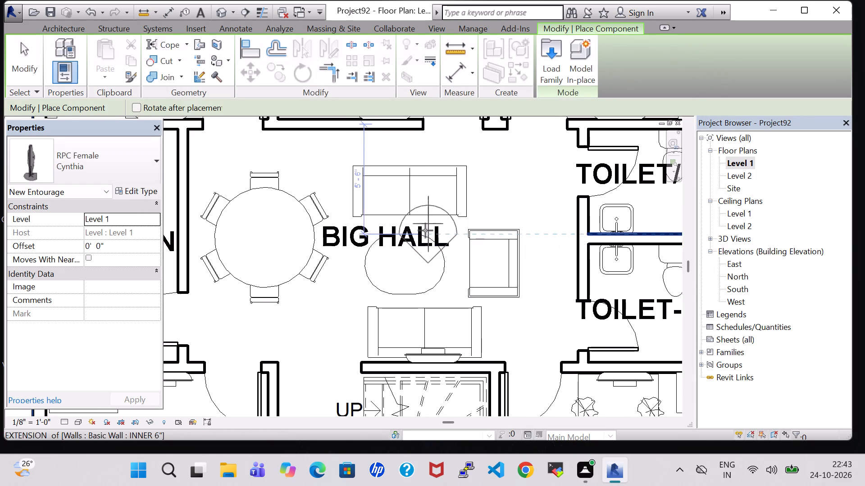
pyautogui.click(411, 219)
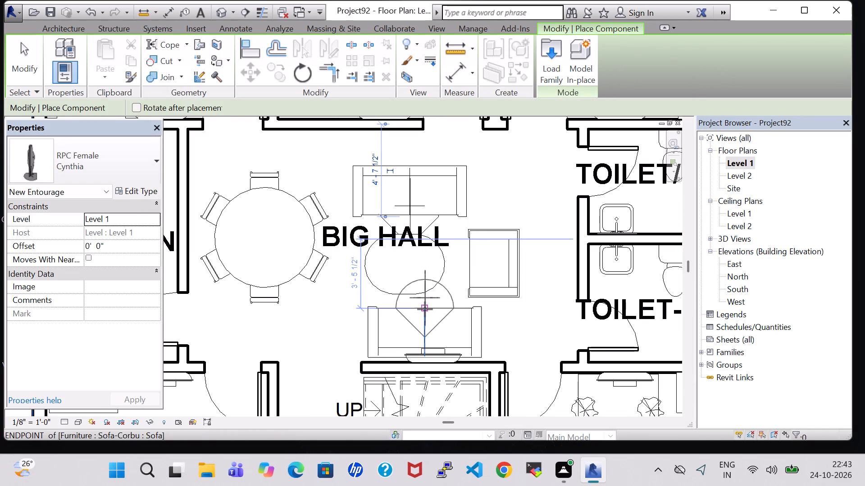
pyautogui.press('space')
pyautogui.press('space')
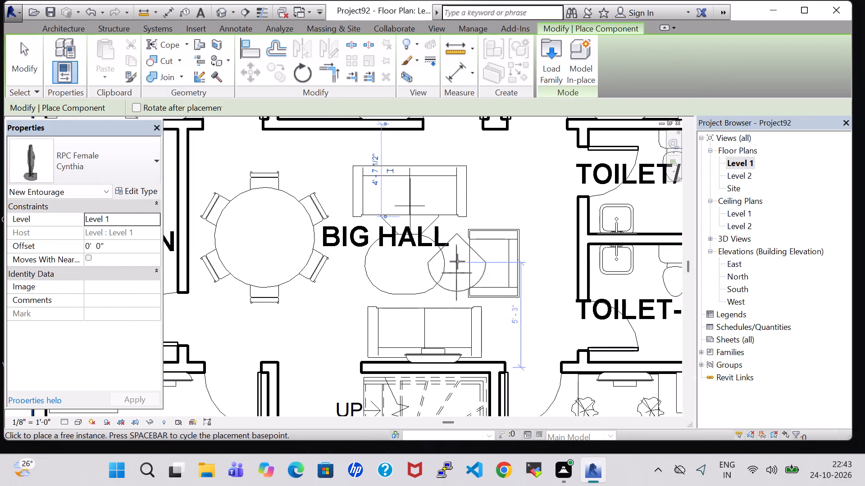
pyautogui.press('space')
pyautogui.click(460, 261)
pyautogui.press('Escape')
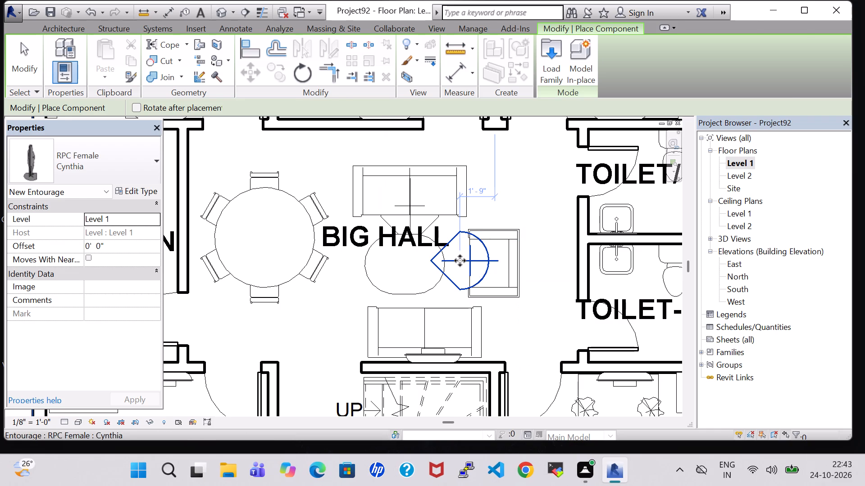
pyautogui.press('Escape')
# Hide the Roofs category in the 3D view through Visibility/Graphic Overrides.
pyautogui.click(224, 7)
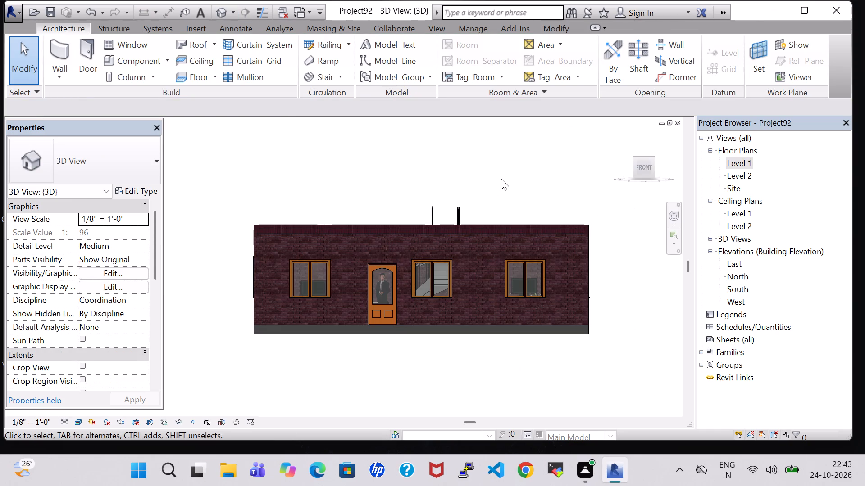
pyautogui.keyDown('shift'); pyautogui.moveTo(501, 179); pyautogui.dragTo(487, 275, button='middle'); pyautogui.keyUp('shift')
pyautogui.write('VG')
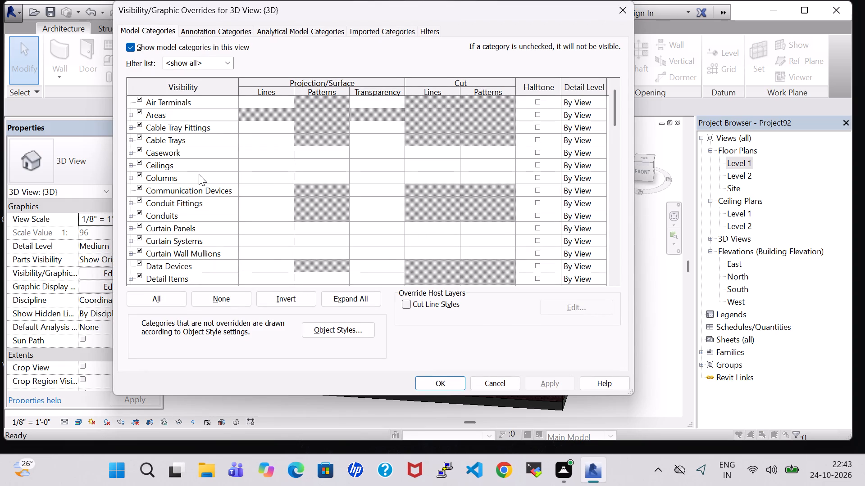
pyautogui.press('r')
pyautogui.scroll(-4, 195, 259)
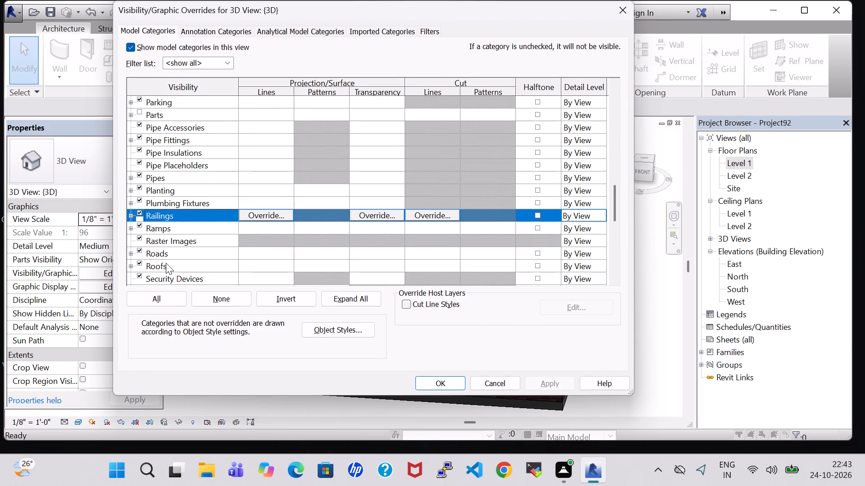
pyautogui.click(140, 265)
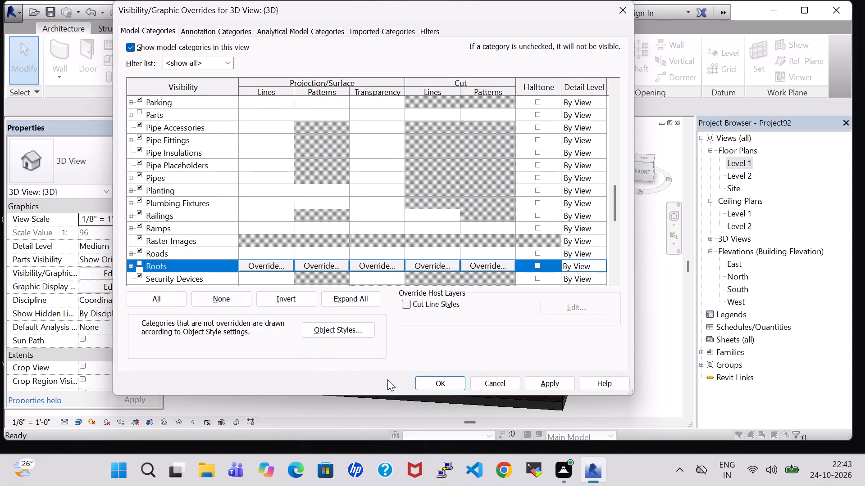
pyautogui.click(435, 386)
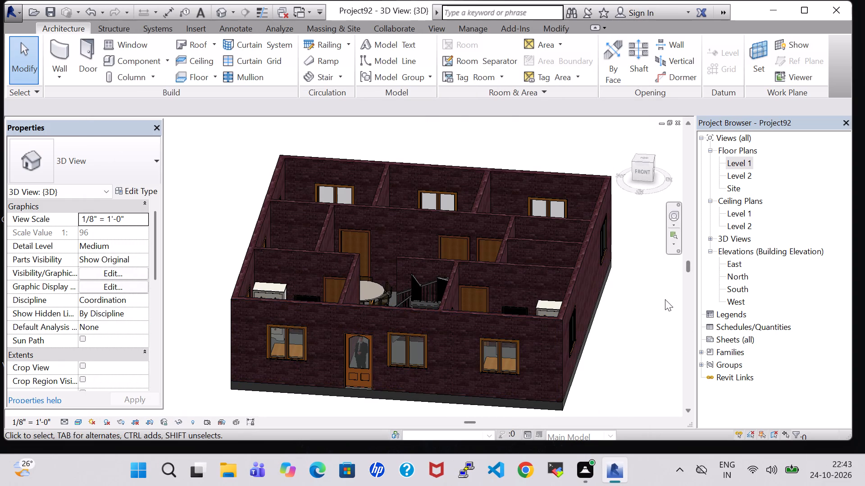
# Nudge the Dwayne figure at the entrance door further north into the passage and rotate it 180° to face the hall.
pyautogui.scroll(6, 443, 322)
pyautogui.keyDown('shift'); pyautogui.moveTo(404, 152); pyautogui.dragTo(409, 181, button='middle'); pyautogui.keyUp('shift')
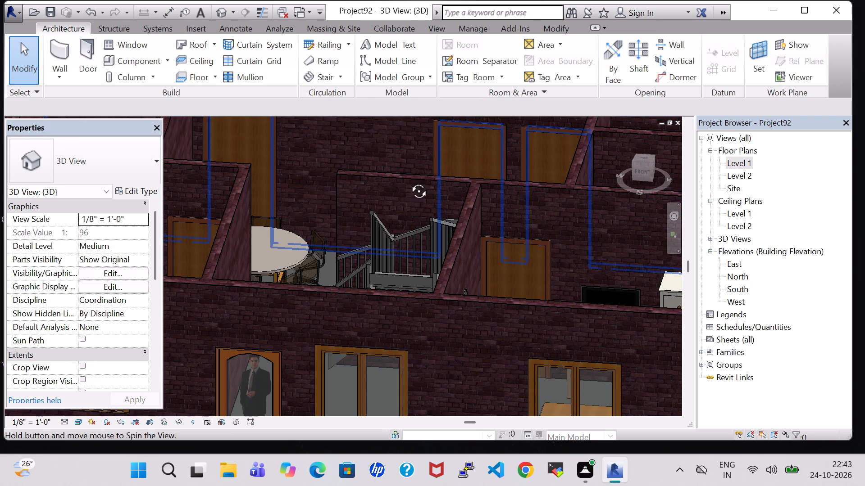
pyautogui.keyDown('shift'); pyautogui.moveTo(409, 181); pyautogui.dragTo(411, 298, button='middle'); pyautogui.keyUp('shift')
pyautogui.moveTo(309, 326); pyautogui.dragTo(345, 186, button='middle')
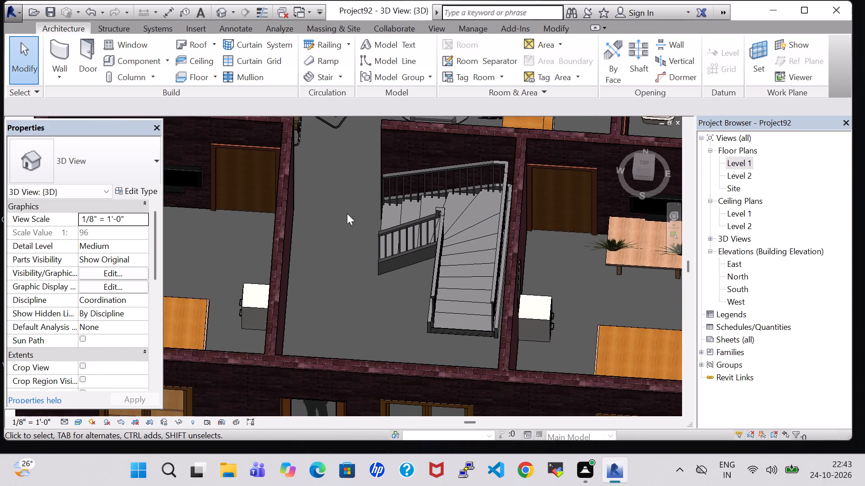
pyautogui.keyDown('shift'); pyautogui.moveTo(344, 227); pyautogui.dragTo(343, 307, button='middle'); pyautogui.keyUp('shift')
pyautogui.moveTo(343, 307); pyautogui.dragTo(377, 229, button='middle')
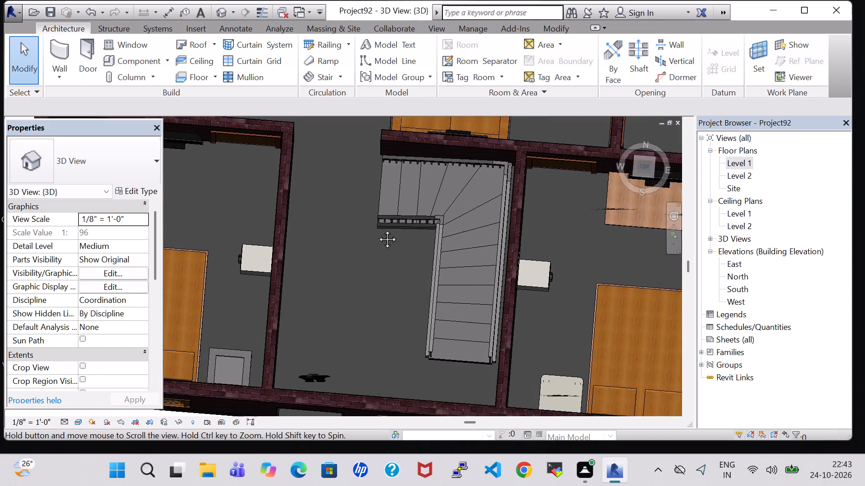
pyautogui.moveTo(377, 229); pyautogui.dragTo(390, 215, button='middle')
pyautogui.scroll(1, 390, 215)
pyautogui.click(360, 324)
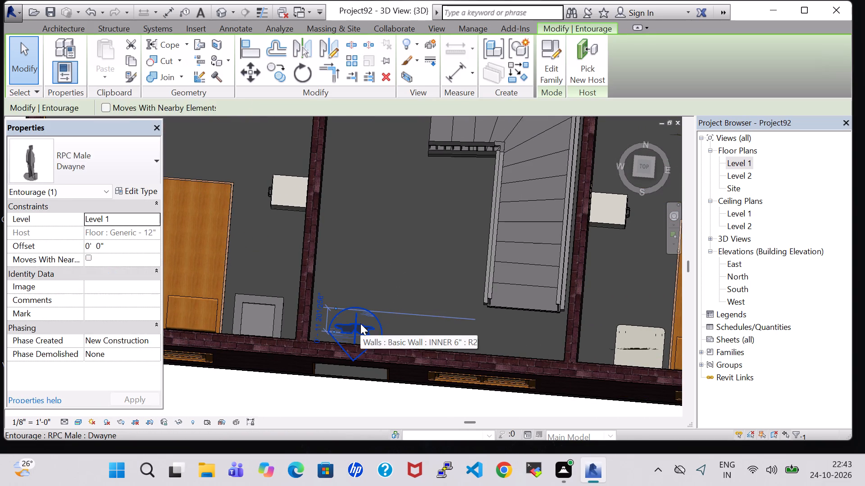
pyautogui.press('Up')
pyautogui.press('Up')
pyautogui.press('Up')
pyautogui.press('Up')
pyautogui.press('Up')
pyautogui.press('Up')
pyautogui.press('Up')
pyautogui.press('Up')
pyautogui.press('Up')
pyautogui.press('Up')
pyautogui.press('Up')
pyautogui.press('Up')
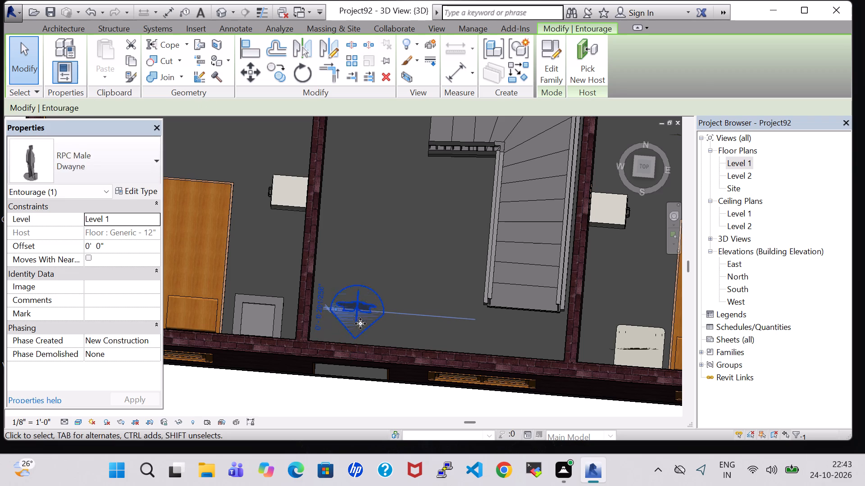
pyautogui.press('Up')
pyautogui.press('Up')
pyautogui.press('Up')
pyautogui.press('Up')
pyautogui.press('space')
pyautogui.press('space')
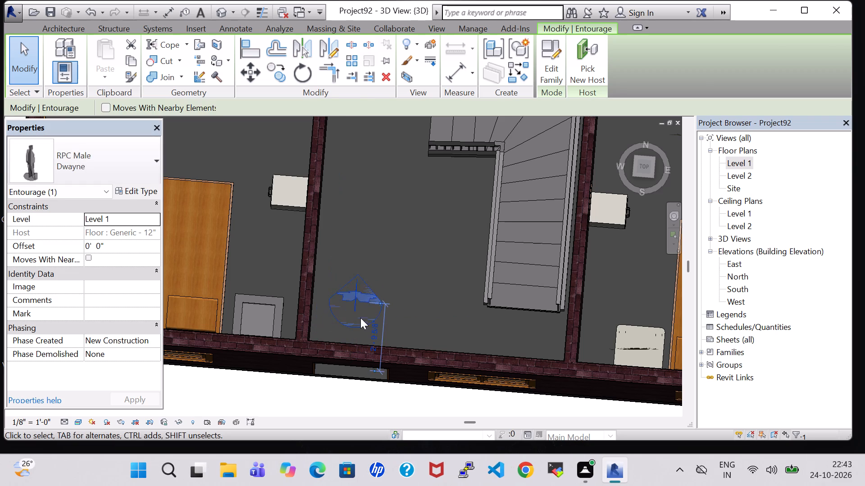
pyautogui.click(396, 195)
# Place a second Dwayne figure, similar to the entrance one, at the north end of the stair passage near BIG HALL.
pyautogui.keyDown('shift'); pyautogui.moveTo(419, 305); pyautogui.dragTo(417, 240, button='middle'); pyautogui.keyUp('shift')
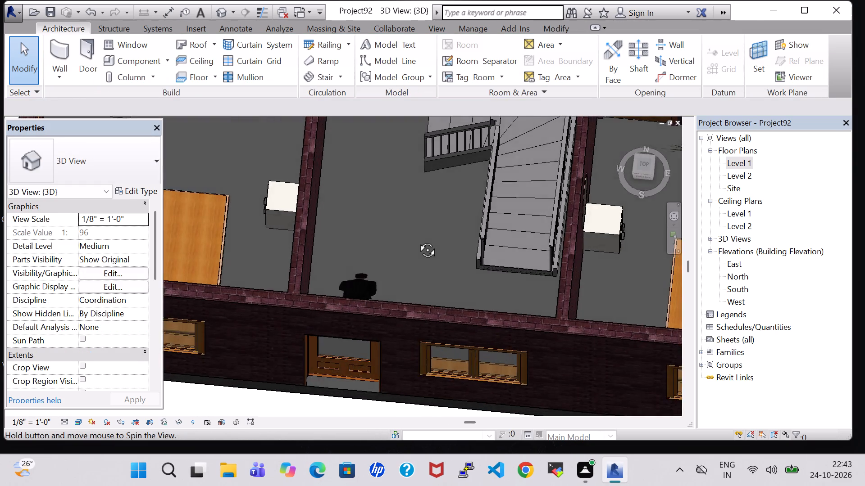
pyautogui.keyDown('shift'); pyautogui.moveTo(417, 240); pyautogui.dragTo(427, 233, button='middle'); pyautogui.keyUp('shift')
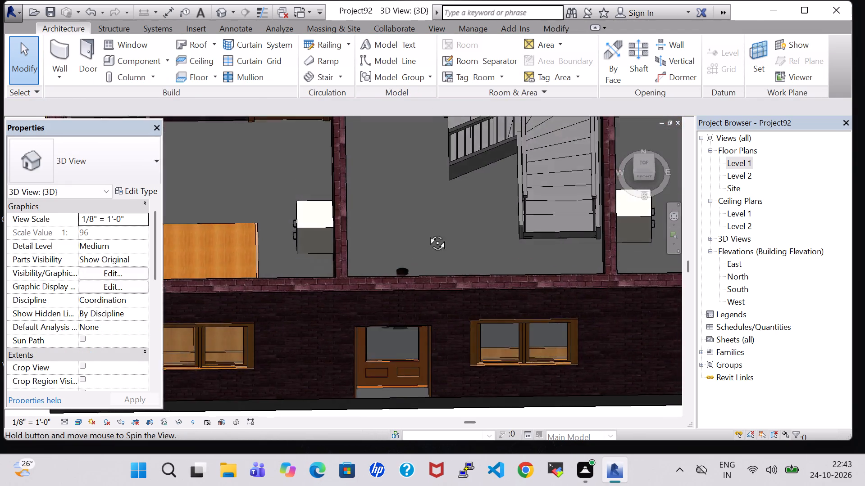
pyautogui.keyDown('shift'); pyautogui.moveTo(427, 233); pyautogui.dragTo(427, 273, button='middle'); pyautogui.keyUp('shift')
pyautogui.moveTo(428, 247); pyautogui.dragTo(401, 373, button='middle')
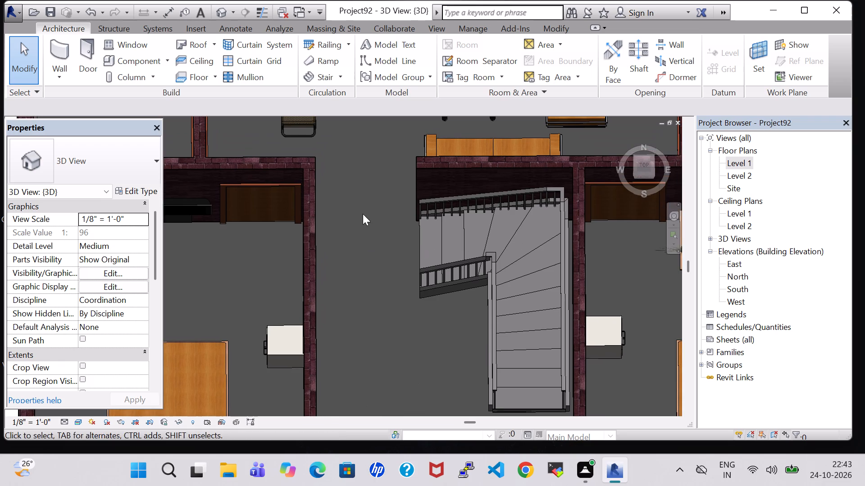
pyautogui.moveTo(363, 214); pyautogui.dragTo(357, 312, button='middle')
pyautogui.scroll(-2, 364, 295)
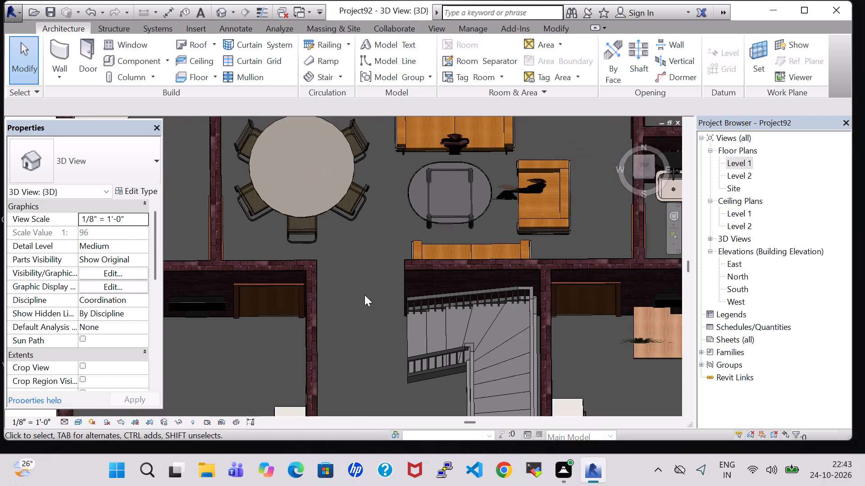
pyautogui.moveTo(364, 295); pyautogui.dragTo(364, 189, button='middle')
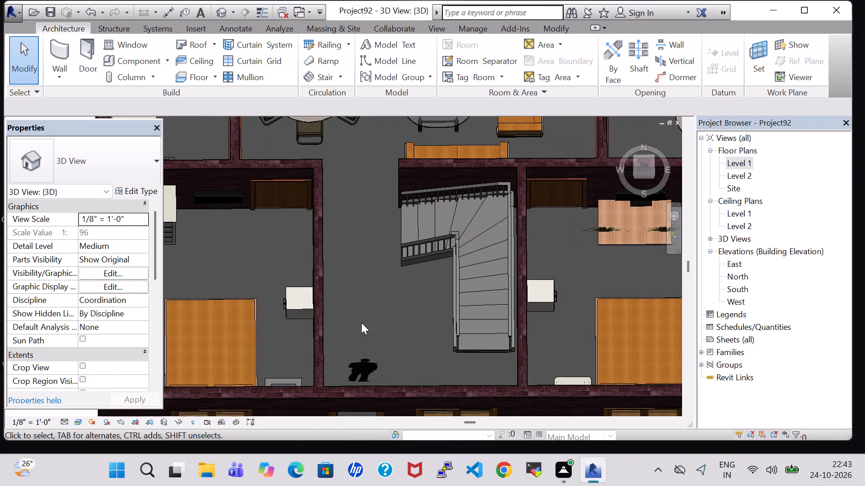
pyautogui.rightClick(371, 359)
pyautogui.click(449, 234)
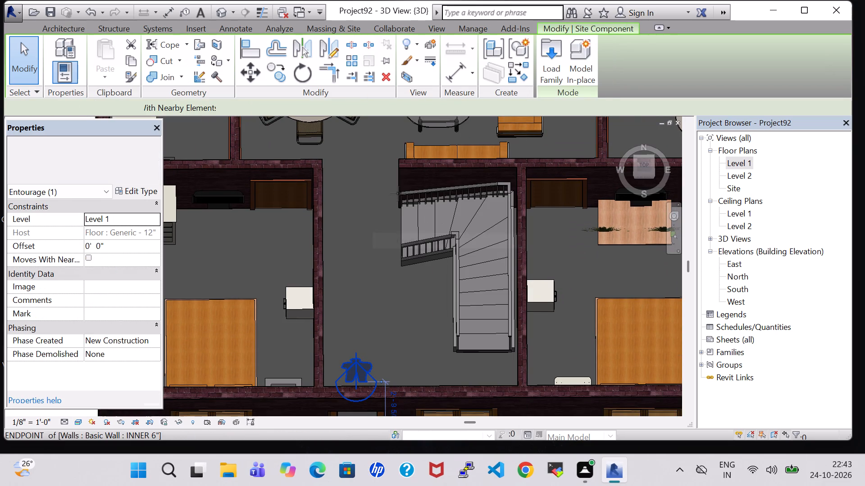
pyautogui.click(357, 191)
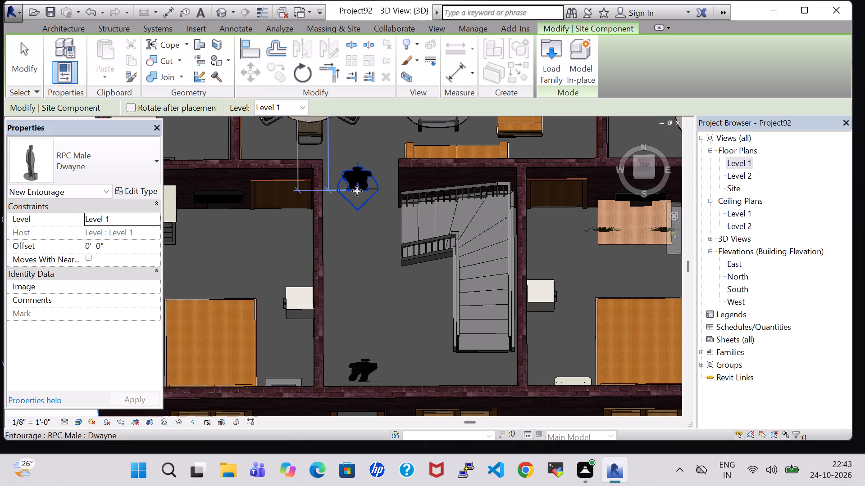
pyautogui.press('Escape')
pyautogui.press('Escape')
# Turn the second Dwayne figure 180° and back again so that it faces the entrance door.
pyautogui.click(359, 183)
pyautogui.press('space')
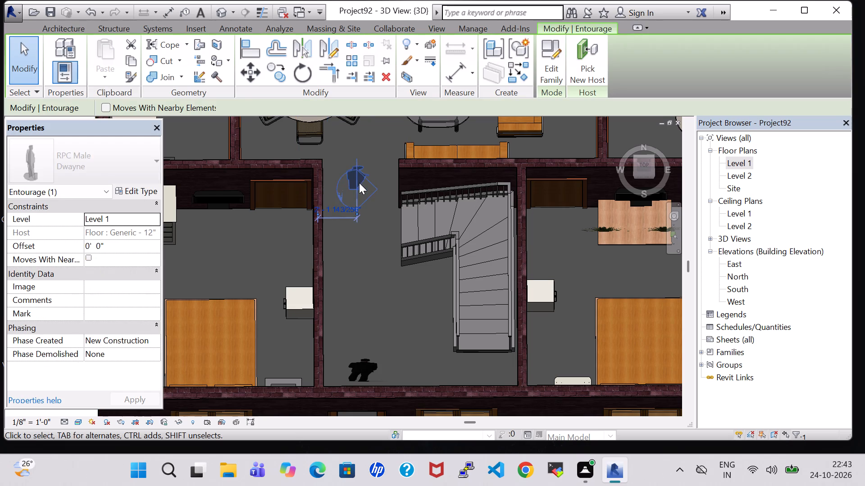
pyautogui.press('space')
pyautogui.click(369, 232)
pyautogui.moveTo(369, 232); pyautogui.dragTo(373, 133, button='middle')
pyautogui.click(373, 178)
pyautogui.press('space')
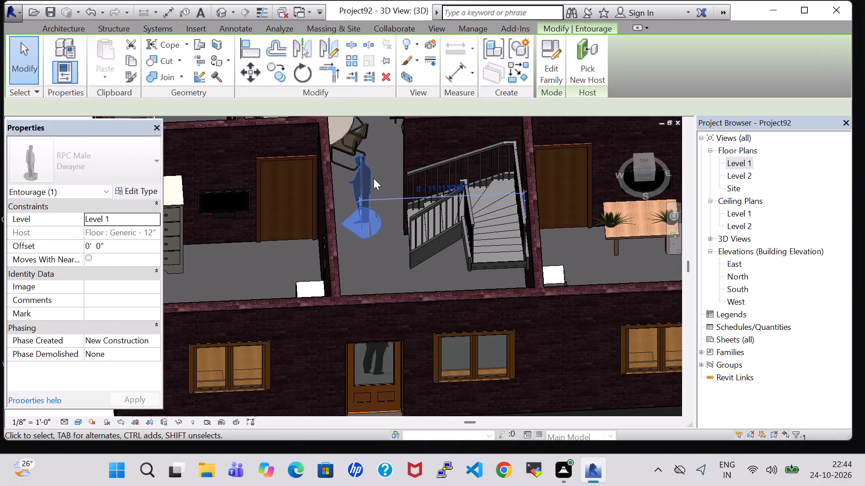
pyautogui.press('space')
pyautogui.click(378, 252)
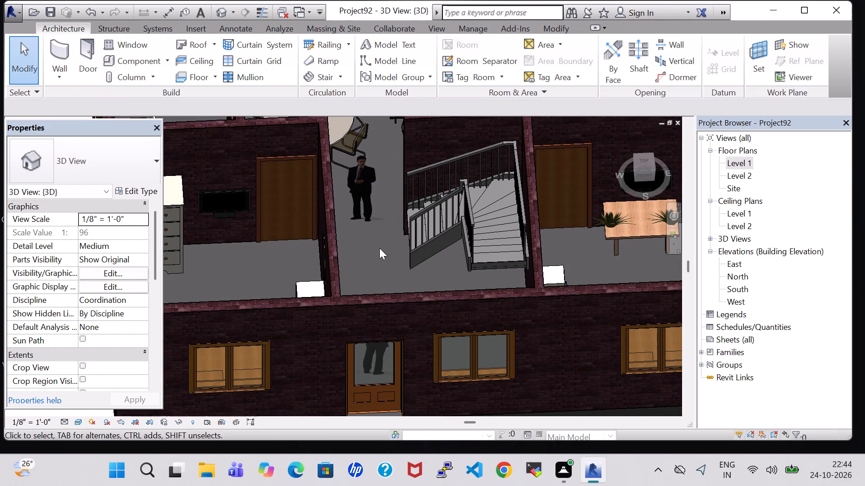
# Nudge the Cynthia figure at the north sofa in BIG HALL slightly forward toward the glass coffee table.
pyautogui.keyDown('shift'); pyautogui.moveTo(379, 233); pyautogui.dragTo(369, 297, button='middle'); pyautogui.keyUp('shift')
pyautogui.moveTo(373, 141); pyautogui.dragTo(371, 210, button='middle')
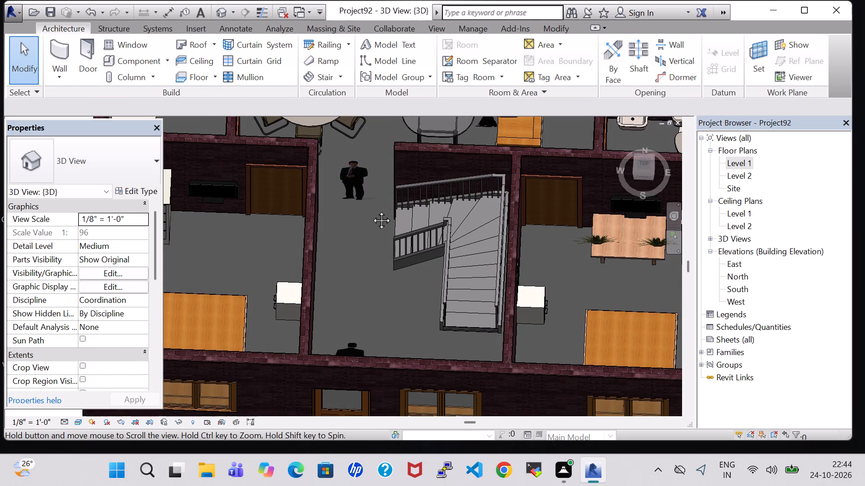
pyautogui.moveTo(371, 210); pyautogui.dragTo(364, 267, button='middle')
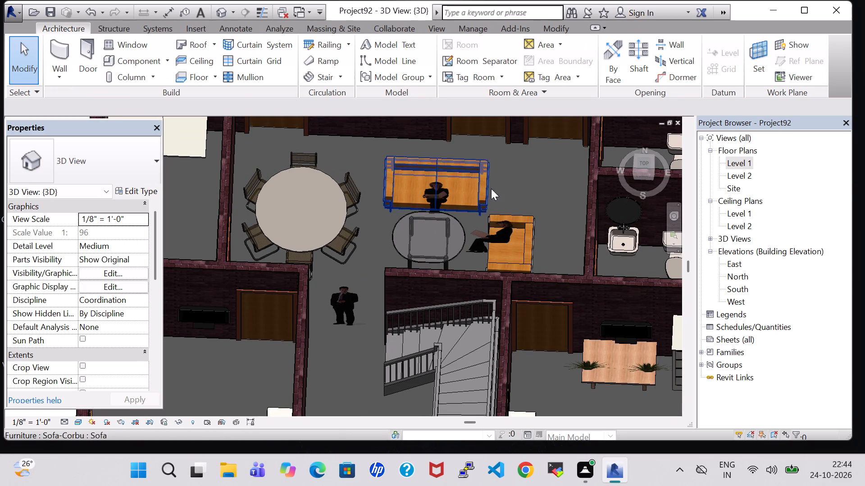
pyautogui.keyDown('shift'); pyautogui.moveTo(498, 190); pyautogui.dragTo(597, 179, button='middle'); pyautogui.keyUp('shift')
pyautogui.keyDown('shift'); pyautogui.scroll(1, 498, 190); pyautogui.keyUp('shift')
pyautogui.keyDown('shift'); pyautogui.moveTo(440, 257); pyautogui.dragTo(471, 220, button='middle'); pyautogui.keyUp('shift')
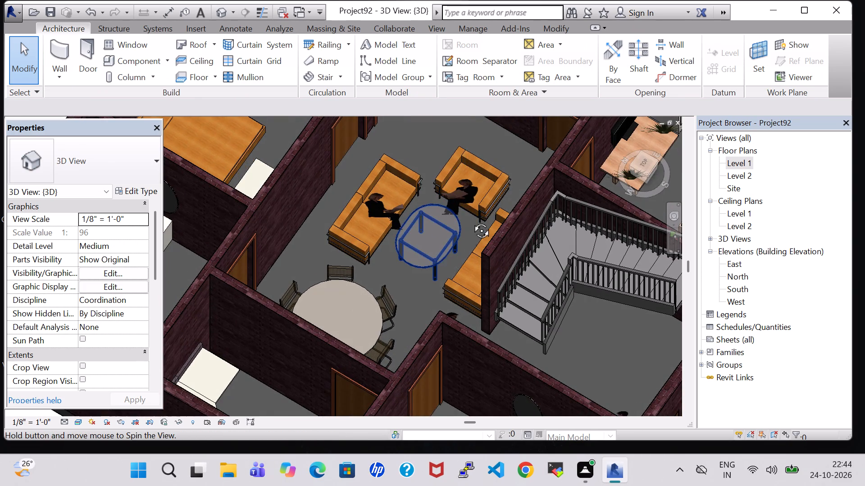
pyautogui.keyDown('shift'); pyautogui.moveTo(471, 220); pyautogui.dragTo(492, 189, button='middle'); pyautogui.keyUp('shift')
pyautogui.scroll(6, 442, 234)
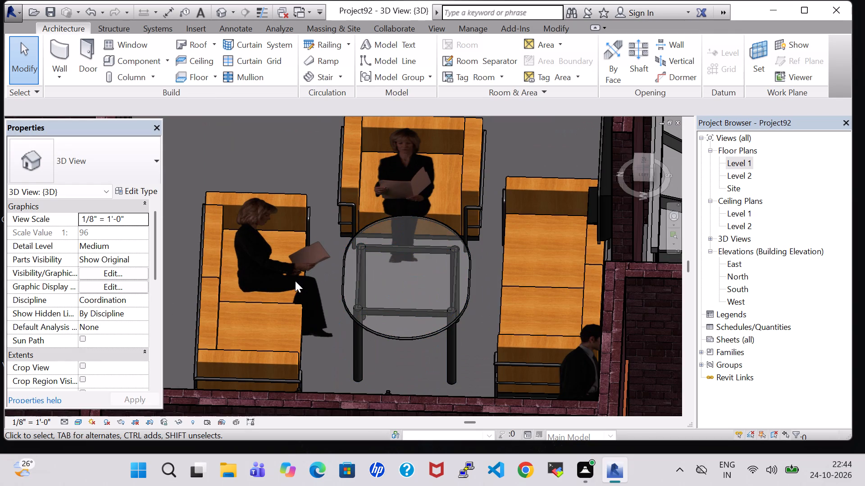
pyautogui.click(303, 283)
pyautogui.click(324, 344)
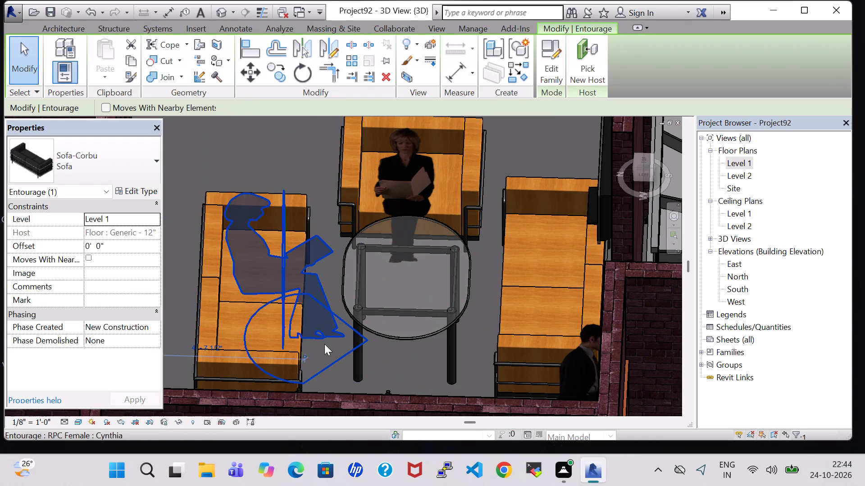
pyautogui.press('Right')
pyautogui.press('Right')
pyautogui.press('Right')
pyautogui.press('Right')
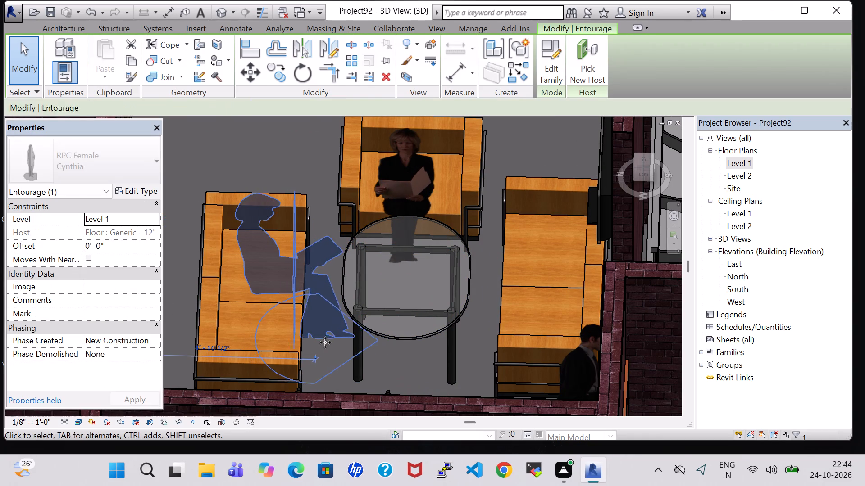
pyautogui.press('Right')
pyautogui.click(391, 359)
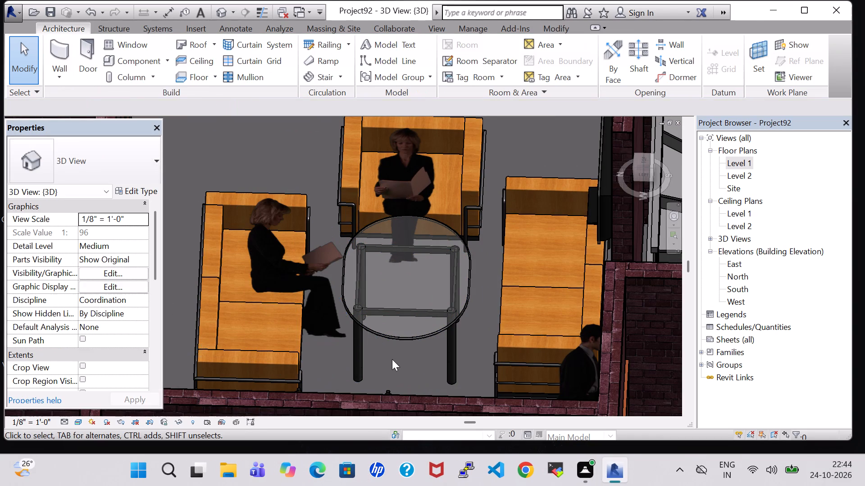
# Nudge the Cynthia figure at the BIG HALL armchair one increment east, away from the coffee table.
pyautogui.moveTo(534, 146); pyautogui.dragTo(496, 161, button='middle')
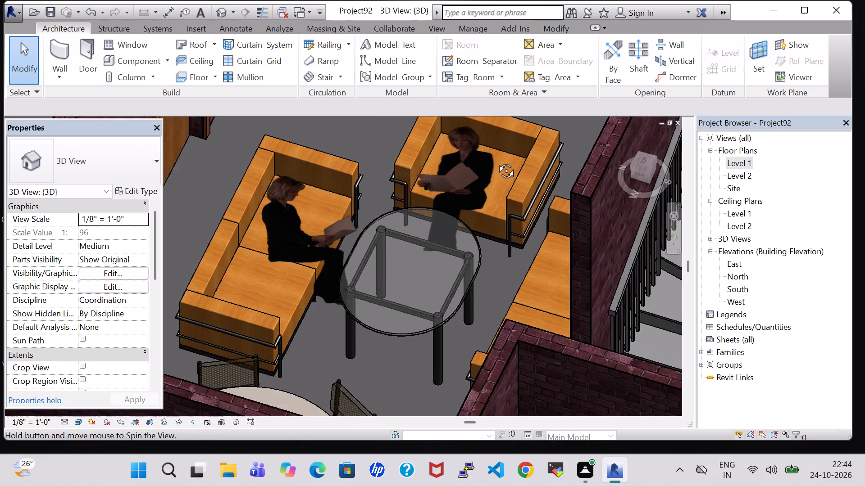
pyautogui.moveTo(496, 161); pyautogui.dragTo(424, 180, button='middle')
pyautogui.keyDown('shift'); pyautogui.moveTo(514, 158); pyautogui.dragTo(481, 158, button='middle'); pyautogui.keyUp('shift')
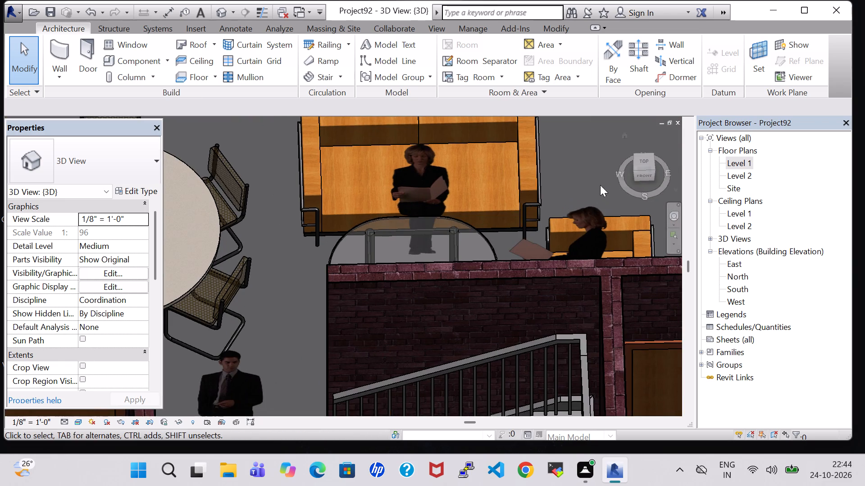
pyautogui.scroll(1, 589, 178)
pyautogui.moveTo(587, 177); pyautogui.dragTo(530, 132, button='middle')
pyautogui.keyDown('shift'); pyautogui.moveTo(532, 135); pyautogui.dragTo(528, 190, button='middle'); pyautogui.keyUp('shift')
pyautogui.click(521, 190)
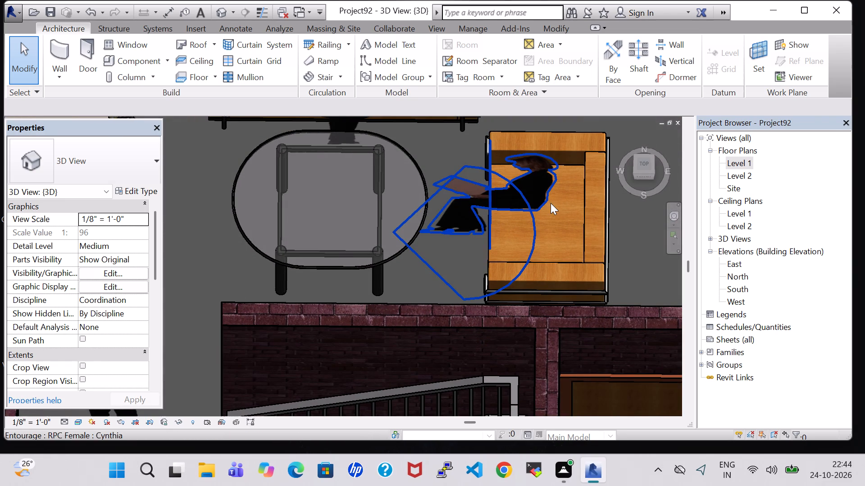
pyautogui.click(545, 202)
pyautogui.press('Right')
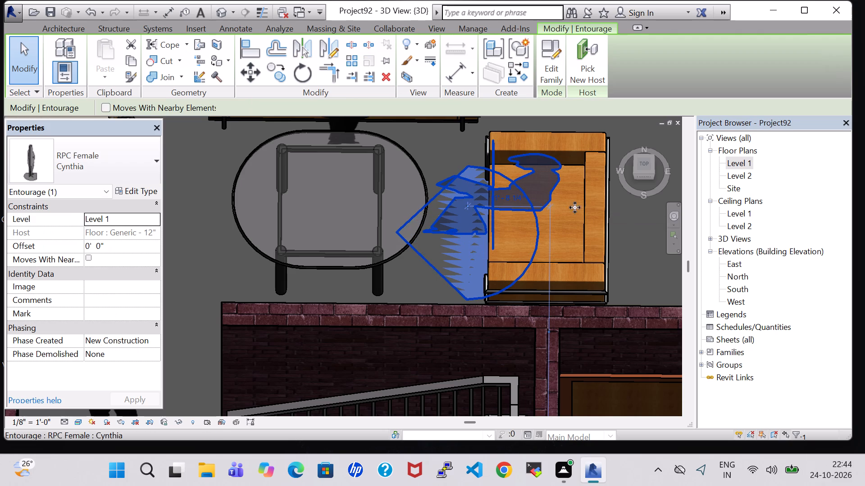
pyautogui.click(622, 229)
# On the Level 1 floor plan, create a straight railing about 36' 4" long along the north exterior wall, from BEDROOM-3's outer corner to BEDROOM-5's.
pyautogui.doubleClick(739, 165)
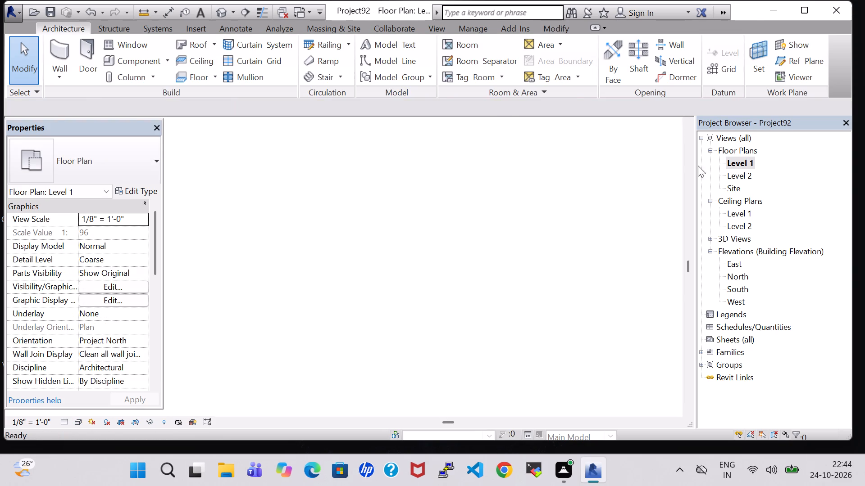
pyautogui.scroll(-9, 491, 216)
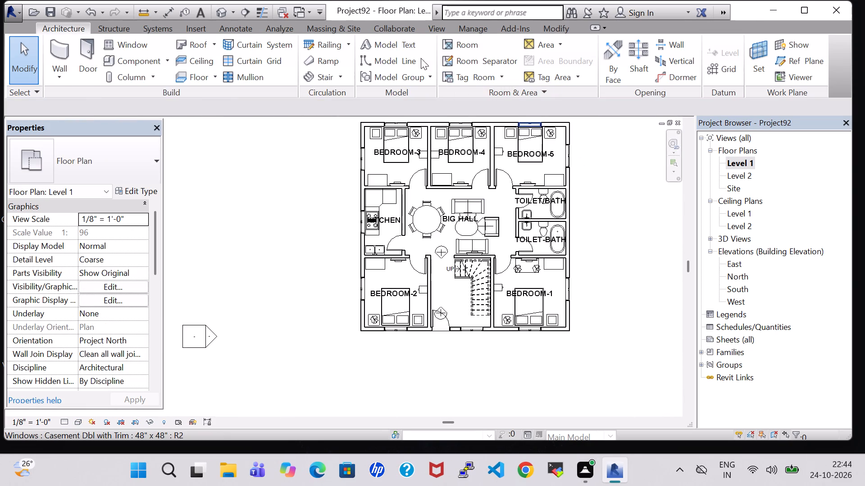
pyautogui.click(328, 48)
pyautogui.moveTo(302, 139); pyautogui.dragTo(302, 157, button='middle')
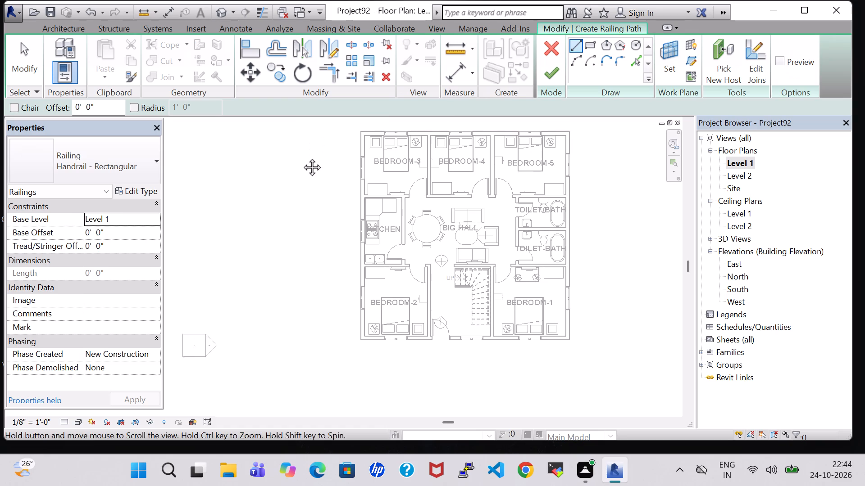
pyautogui.moveTo(302, 157); pyautogui.dragTo(302, 175, button='middle')
pyautogui.scroll(8, 447, 162)
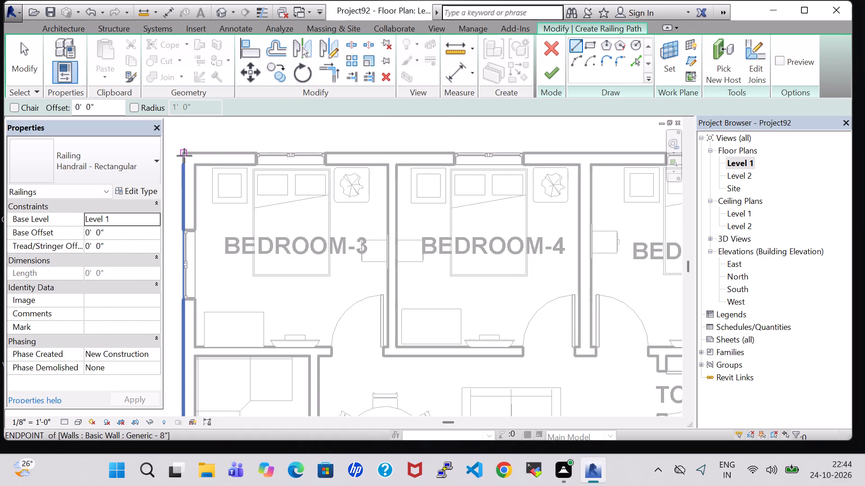
pyautogui.scroll(6, 184, 159)
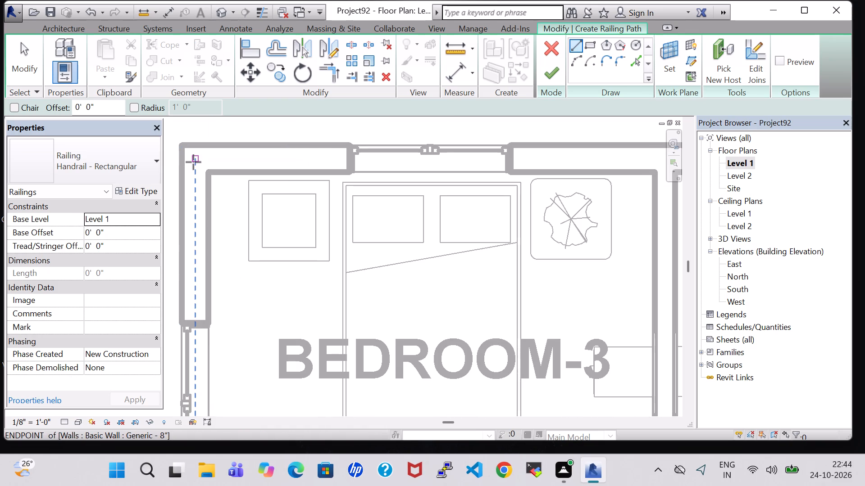
pyautogui.click(180, 159)
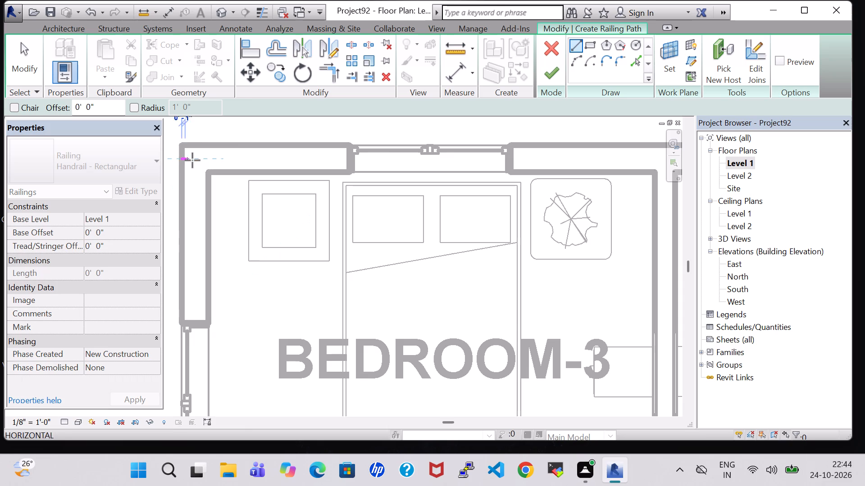
pyautogui.moveTo(445, 163); pyautogui.dragTo(345, 155, button='middle')
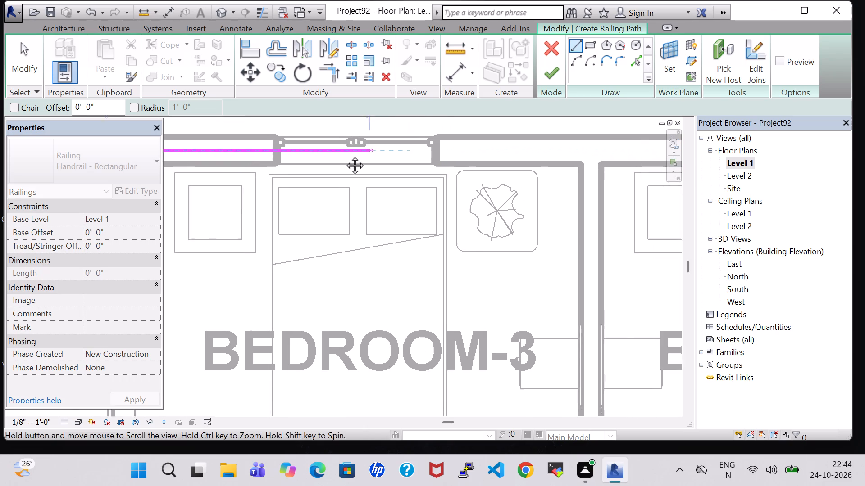
pyautogui.moveTo(345, 155); pyautogui.dragTo(325, 154, button='middle')
pyautogui.moveTo(621, 157); pyautogui.dragTo(297, 149, button='middle')
pyautogui.scroll(1, 297, 149)
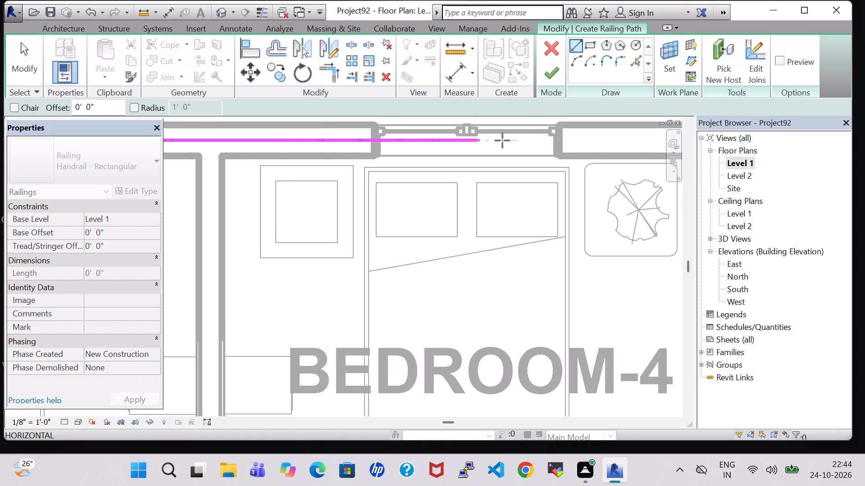
pyautogui.moveTo(597, 148); pyautogui.dragTo(232, 185, button='middle')
pyautogui.moveTo(630, 193); pyautogui.dragTo(584, 199, button='middle')
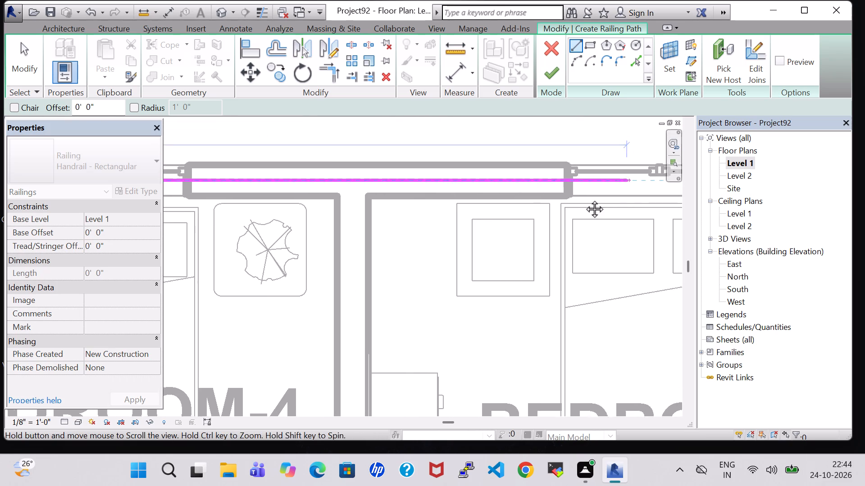
pyautogui.moveTo(584, 199); pyautogui.dragTo(348, 194, button='middle')
pyautogui.moveTo(636, 189); pyautogui.dragTo(370, 200, button='middle')
pyautogui.scroll(1, 371, 200)
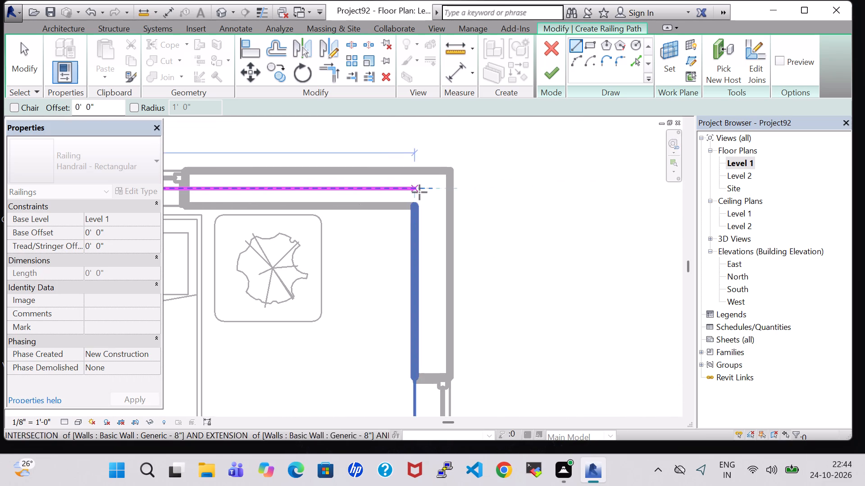
pyautogui.click(435, 190)
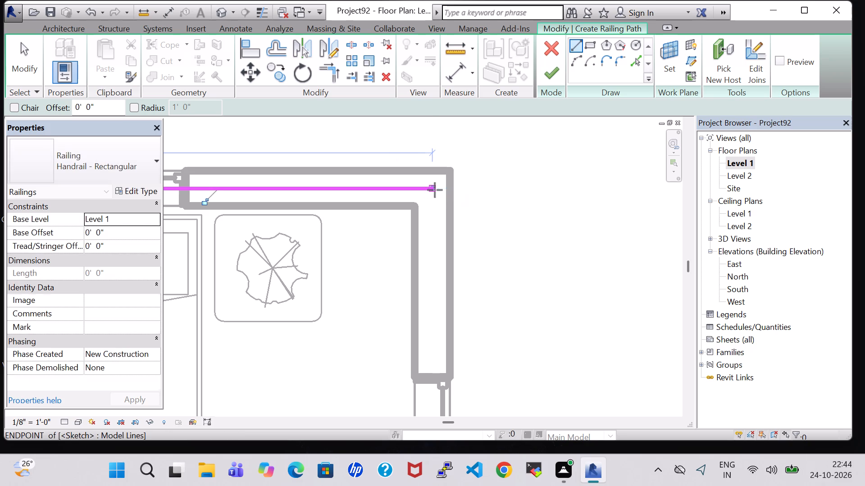
pyautogui.press('Escape')
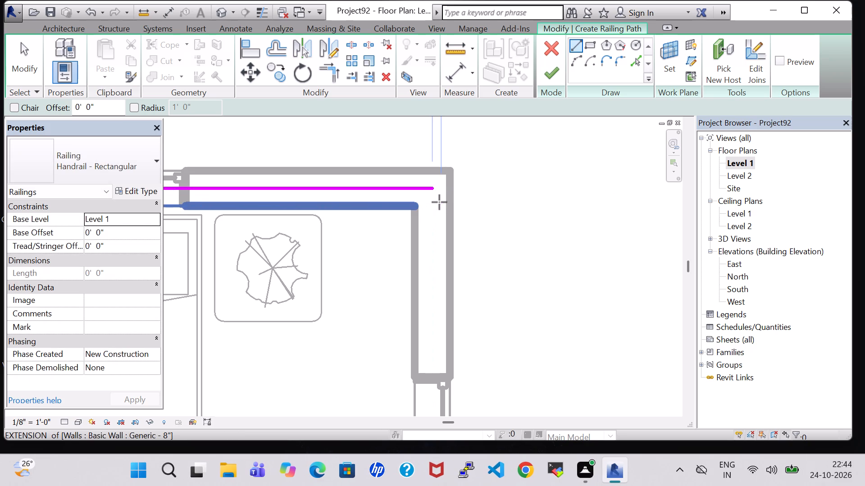
pyautogui.press('Escape')
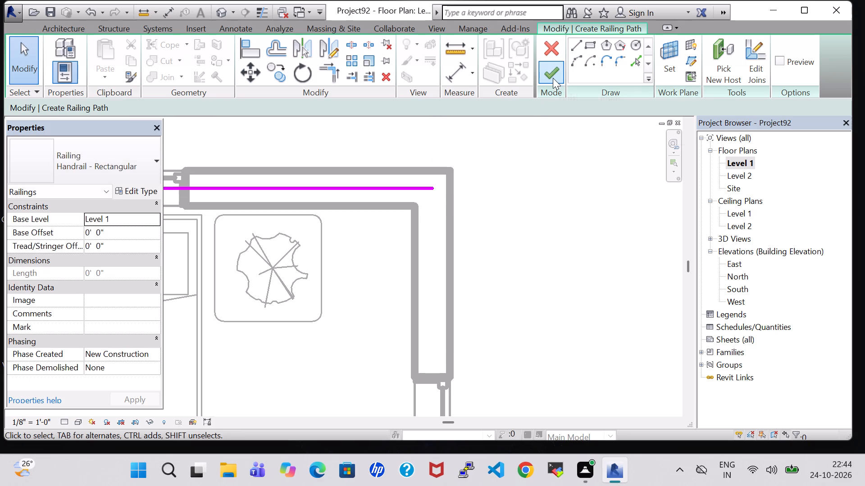
pyautogui.click(553, 78)
# Change the north wall railing to the Glass Panel - Bottom Fill type and set its base offset to 11' 0".
pyautogui.moveTo(305, 187); pyautogui.dragTo(393, 192, button='middle')
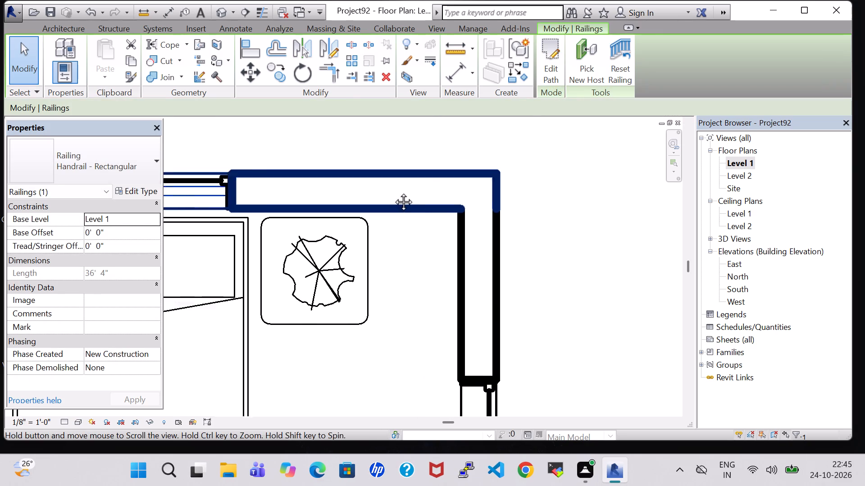
pyautogui.moveTo(393, 192); pyautogui.dragTo(656, 202, button='middle')
pyautogui.click(465, 207)
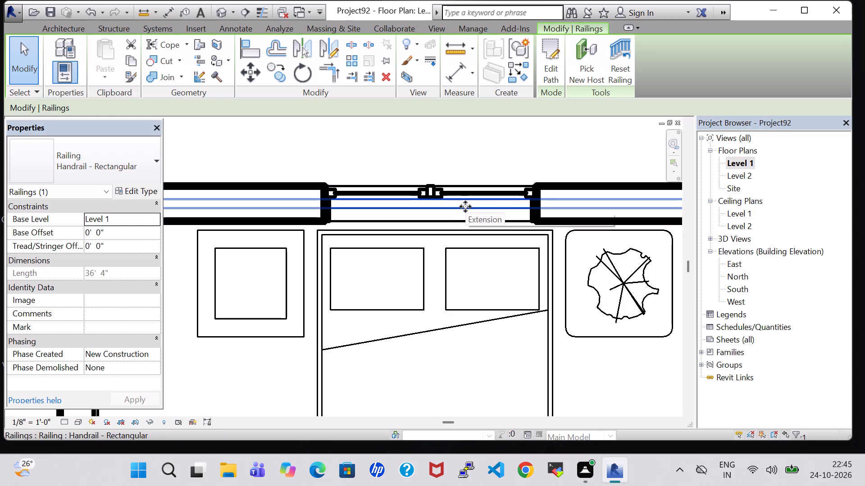
pyautogui.click(121, 162)
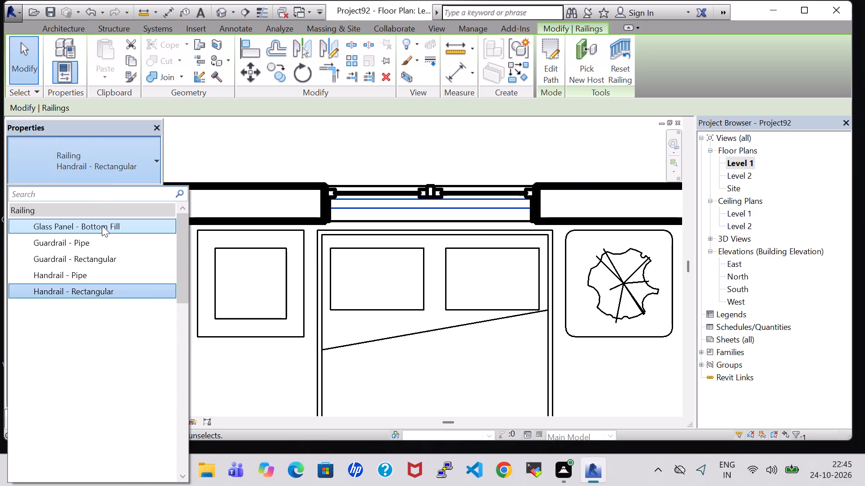
pyautogui.click(102, 227)
pyautogui.click(91, 235)
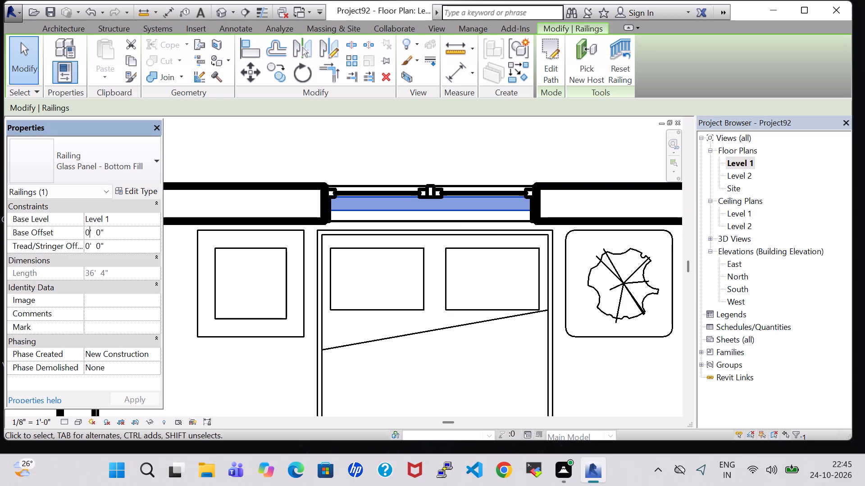
pyautogui.press('BackSpace')
pyautogui.write('11')
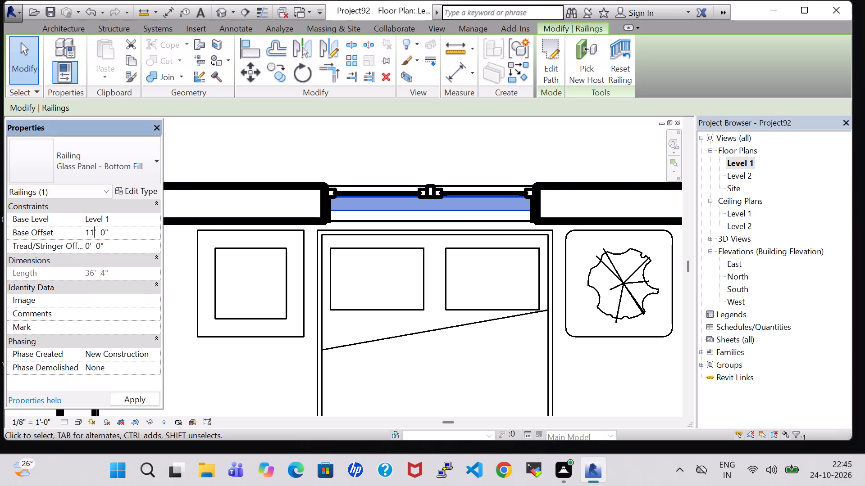
pyautogui.click(148, 397)
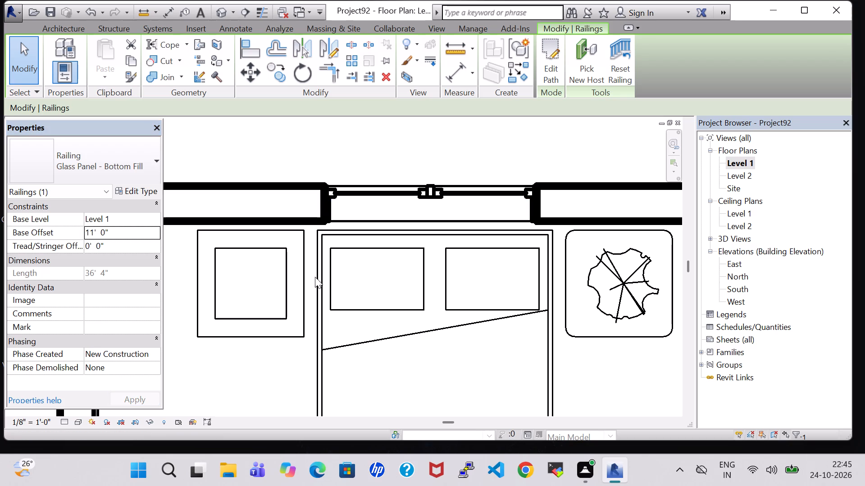
pyautogui.click(457, 146)
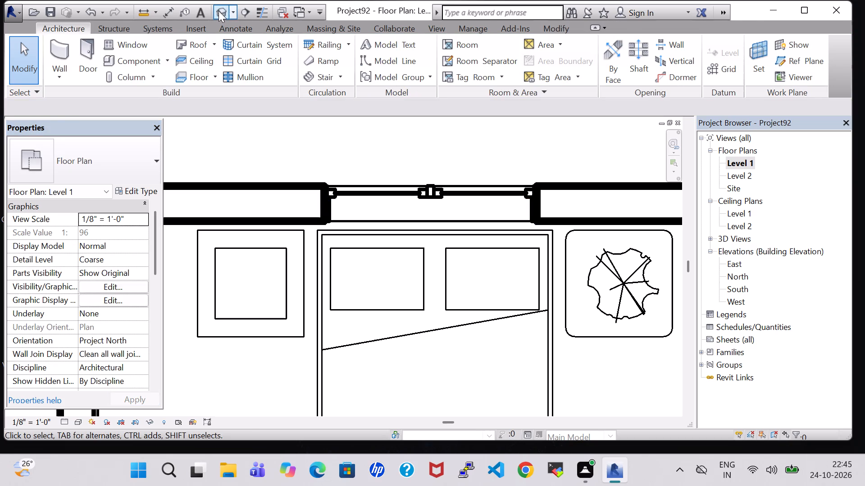
# Turn on the visibility of the Roofs category in the 3D view.
pyautogui.click(219, 11)
pyautogui.scroll(-11, 366, 215)
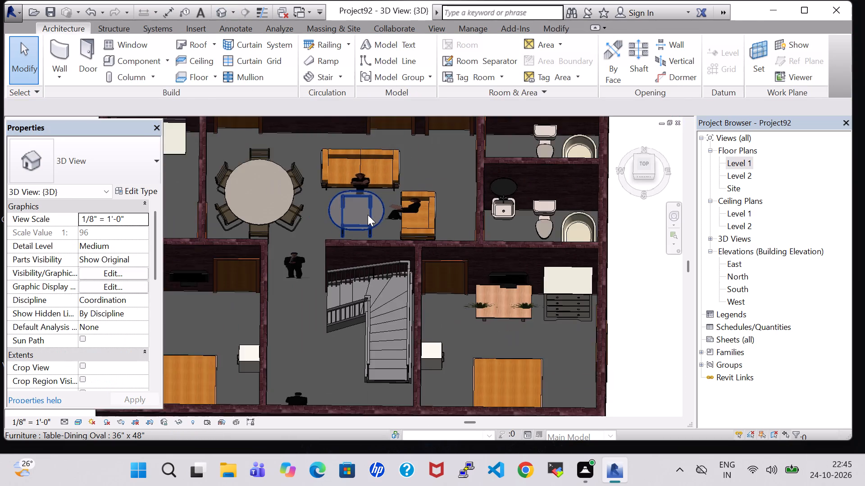
pyautogui.scroll(-6, 368, 215)
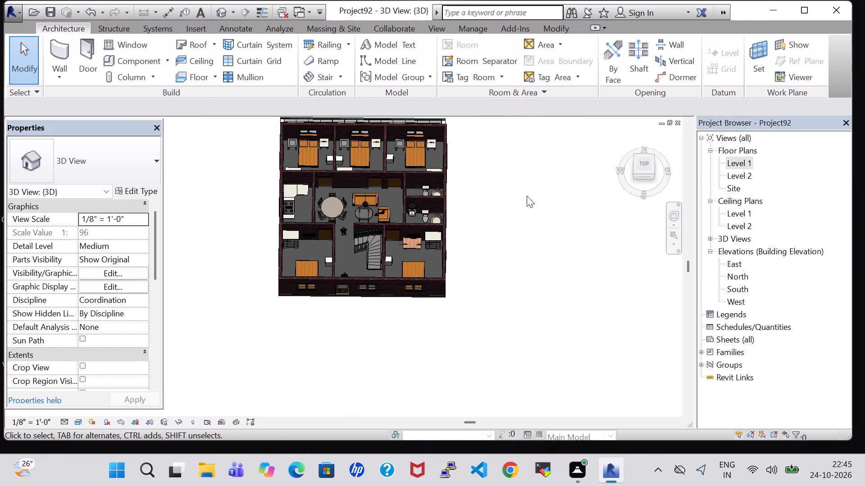
pyautogui.write('VG')
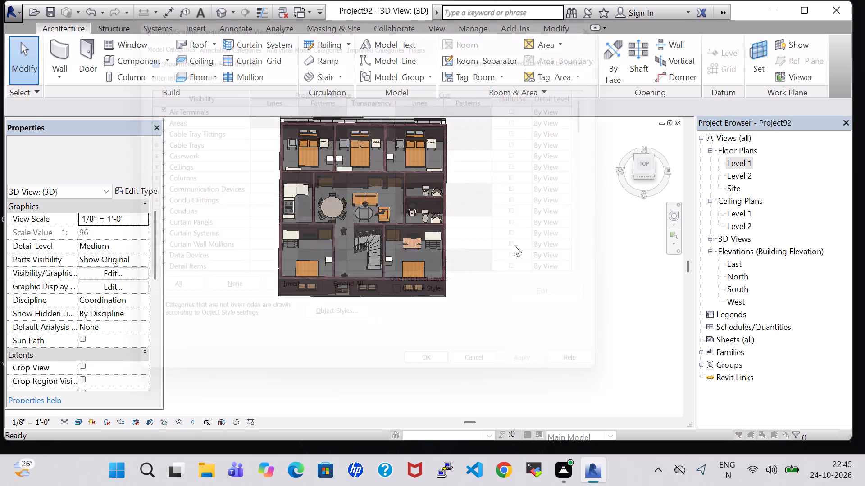
pyautogui.press('r')
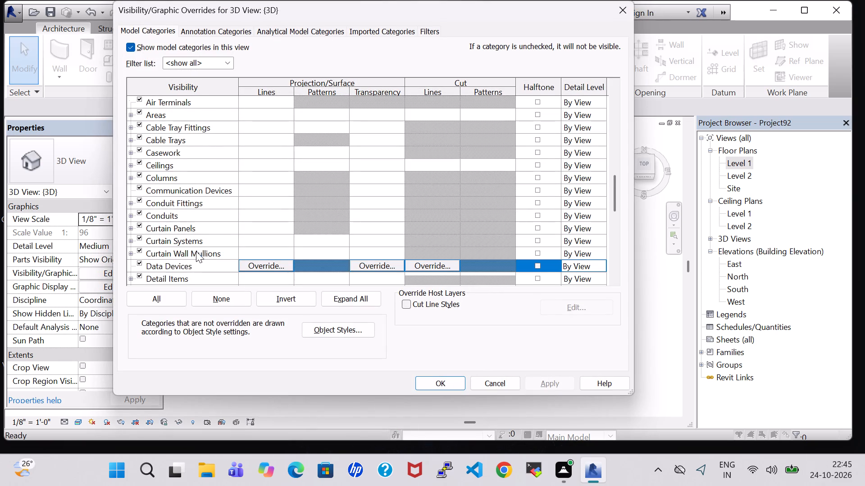
pyautogui.scroll(-3, 196, 251)
pyautogui.click(140, 274)
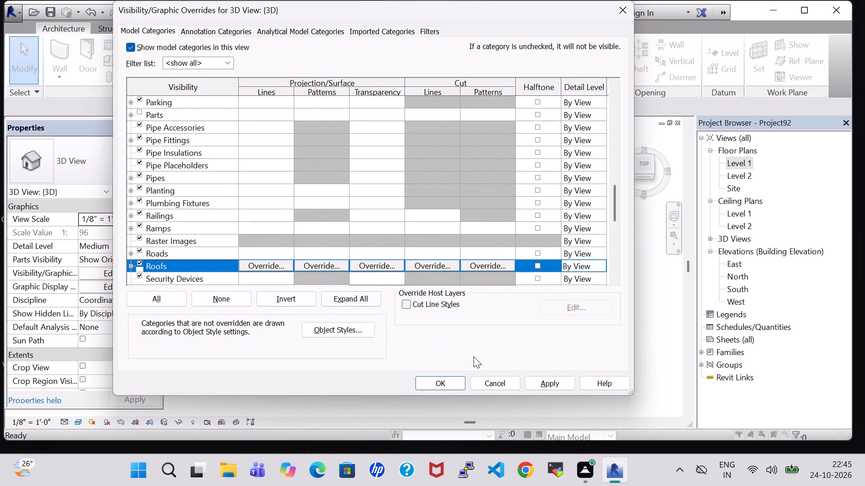
pyautogui.click(448, 386)
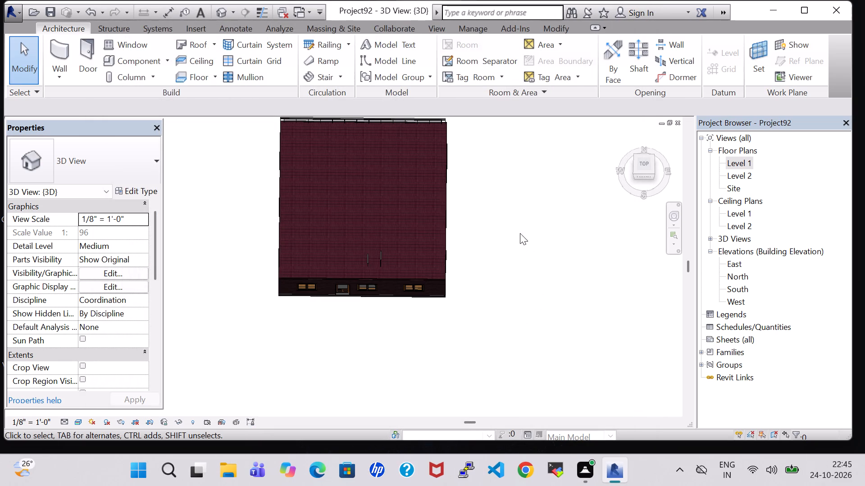
# Examine the glass railing along the north roof edge and its end at the roof corner in 3D.
pyautogui.keyDown('shift'); pyautogui.moveTo(503, 256); pyautogui.dragTo(494, 183, button='middle'); pyautogui.keyUp('shift')
pyautogui.keyDown('shift'); pyautogui.scroll(8, 494, 183); pyautogui.keyUp('shift')
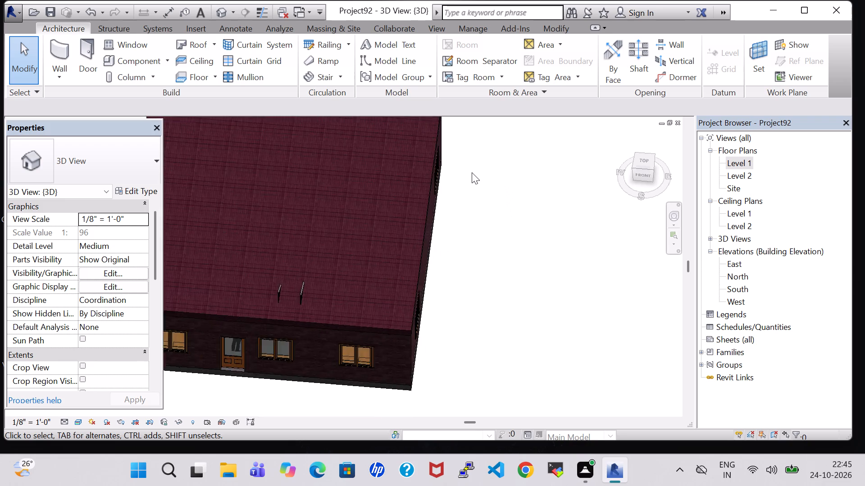
pyautogui.moveTo(472, 171); pyautogui.dragTo(500, 344, button='middle')
pyautogui.scroll(1, 472, 171)
pyautogui.keyDown('shift'); pyautogui.moveTo(487, 302); pyautogui.dragTo(463, 266, button='middle'); pyautogui.keyUp('shift')
pyautogui.scroll(1, 447, 253)
pyautogui.keyDown('shift'); pyautogui.moveTo(445, 220); pyautogui.dragTo(495, 243, button='middle'); pyautogui.keyUp('shift')
pyautogui.moveTo(437, 245); pyautogui.dragTo(645, 233, button='middle')
pyautogui.scroll(1, 645, 233)
pyautogui.scroll(-5, 581, 243)
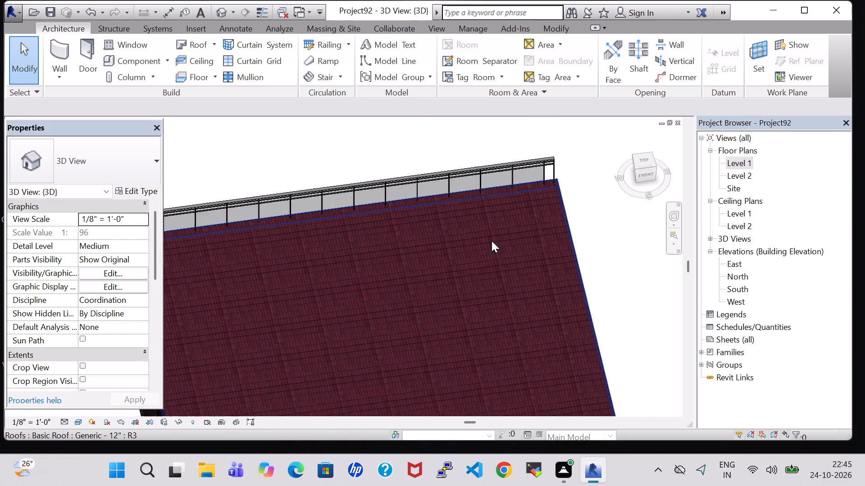
pyautogui.keyDown('shift'); pyautogui.moveTo(357, 241); pyautogui.dragTo(514, 290, button='middle'); pyautogui.keyUp('shift')
pyautogui.scroll(1, 398, 289)
pyautogui.moveTo(398, 289); pyautogui.dragTo(397, 205, button='middle')
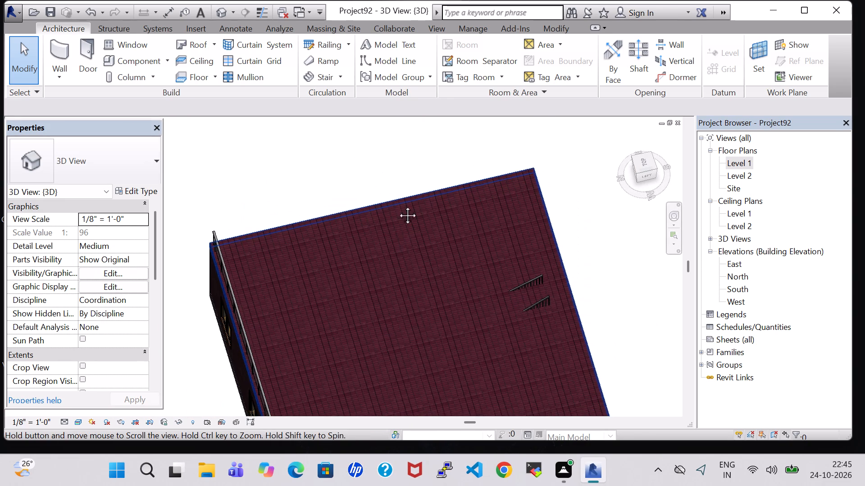
pyautogui.moveTo(397, 205); pyautogui.dragTo(401, 171, button='middle')
pyautogui.scroll(3, 355, 247)
pyautogui.moveTo(333, 254); pyautogui.dragTo(377, 144, button='middle')
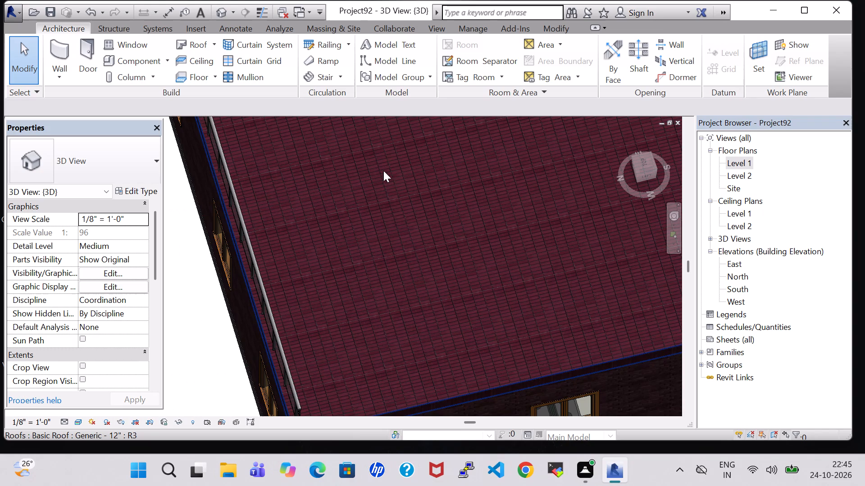
pyautogui.scroll(-5, 383, 189)
pyautogui.moveTo(383, 225); pyautogui.dragTo(387, 188, button='middle')
pyautogui.scroll(7, 365, 202)
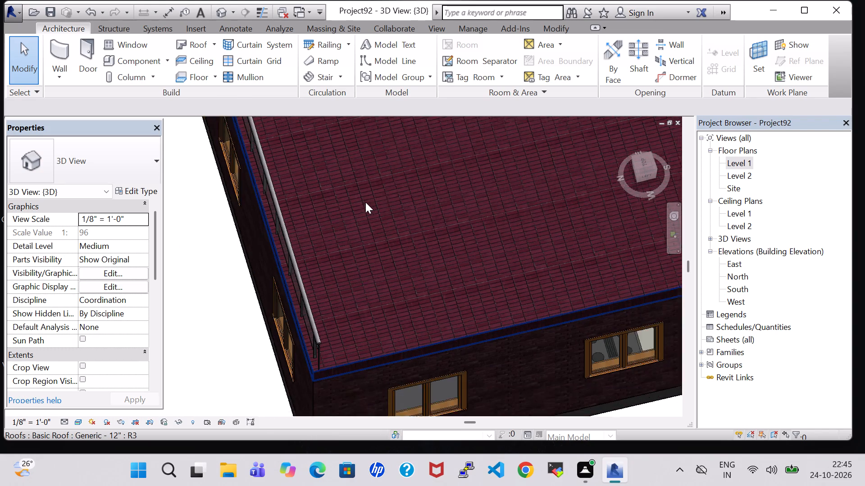
pyautogui.moveTo(347, 244); pyautogui.dragTo(360, 184, button='middle')
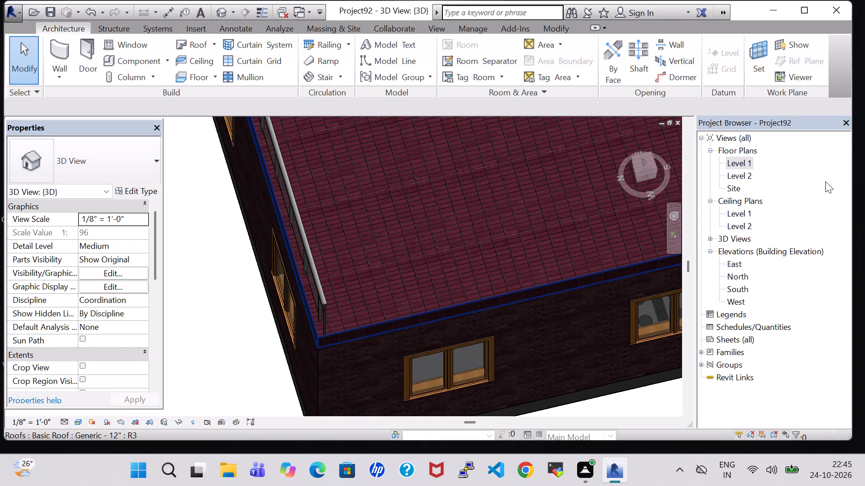
# On the Level 1 floor plan, start a railing path along the east exterior wall from BEDROOM-5's outer corner to BEDROOM-1's outer corner.
pyautogui.doubleClick(728, 165)
pyautogui.scroll(-10, 528, 177)
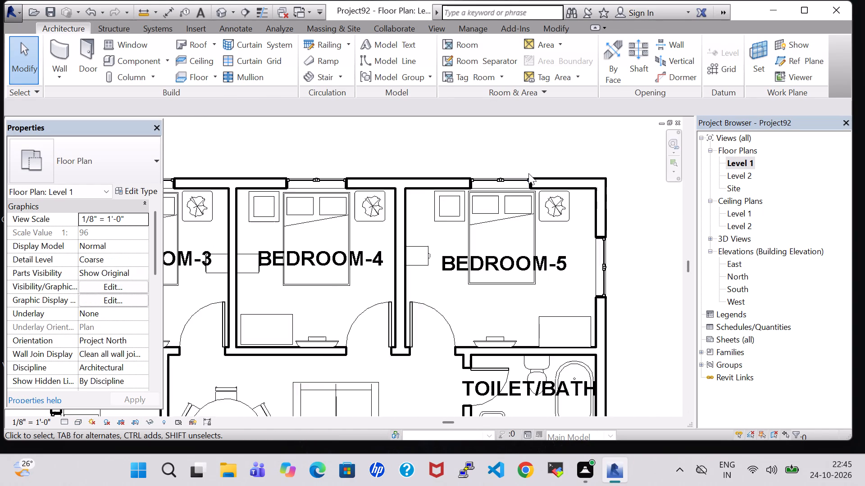
pyautogui.scroll(-3, 528, 173)
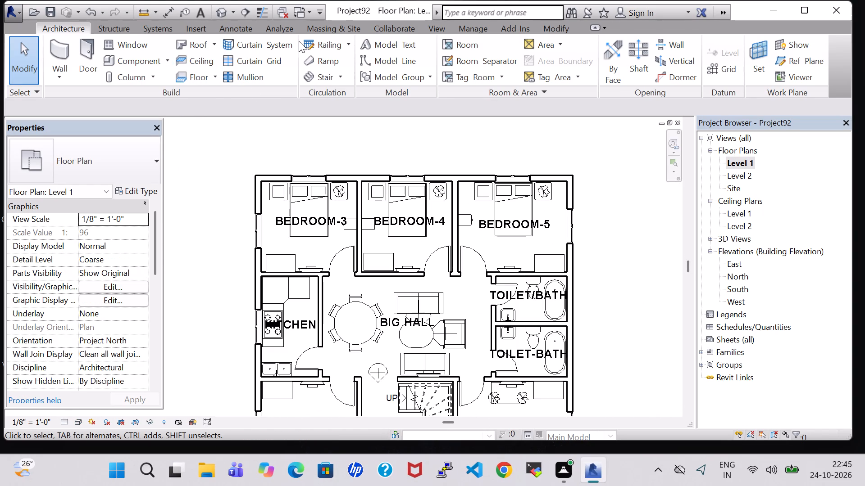
pyautogui.click(326, 43)
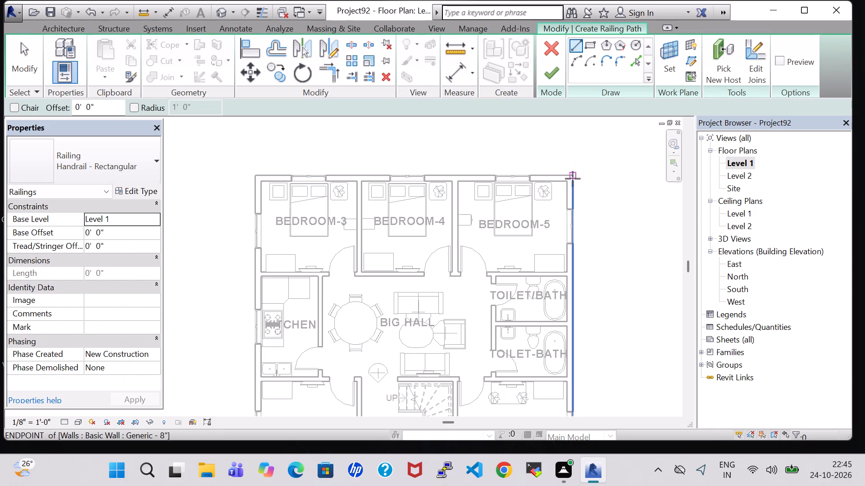
pyautogui.click(571, 180)
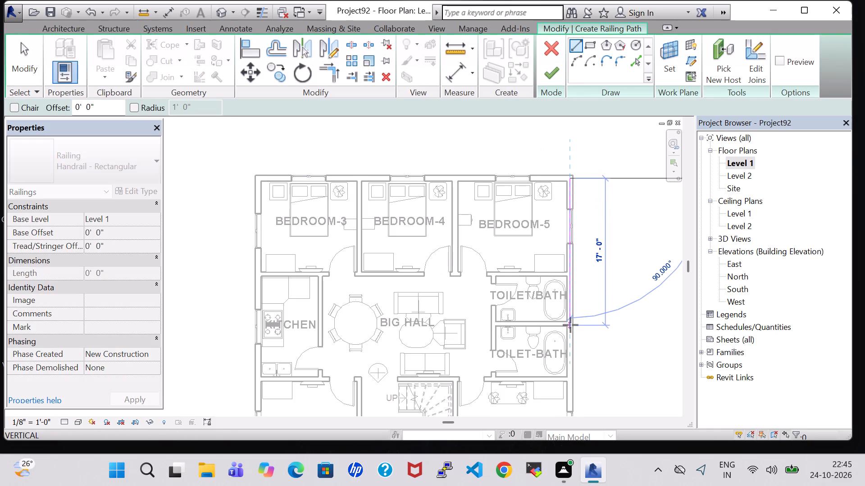
pyautogui.moveTo(570, 325); pyautogui.dragTo(575, 184, button='middle')
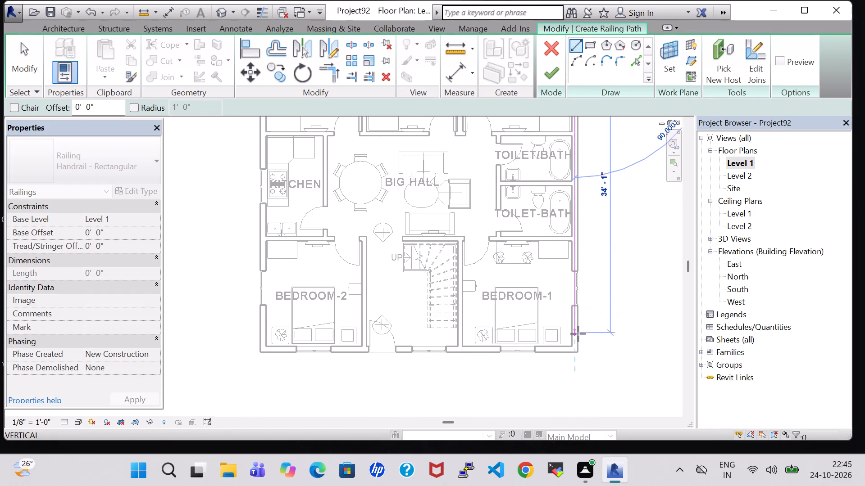
pyautogui.scroll(10, 580, 344)
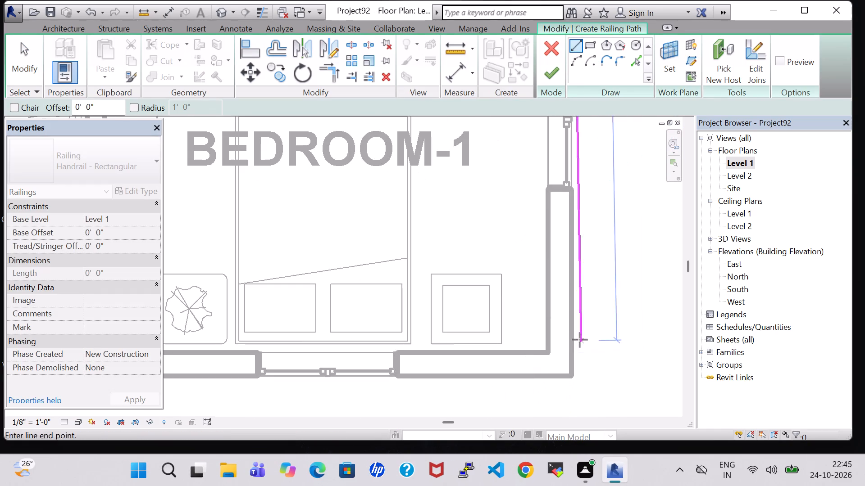
pyautogui.click(559, 362)
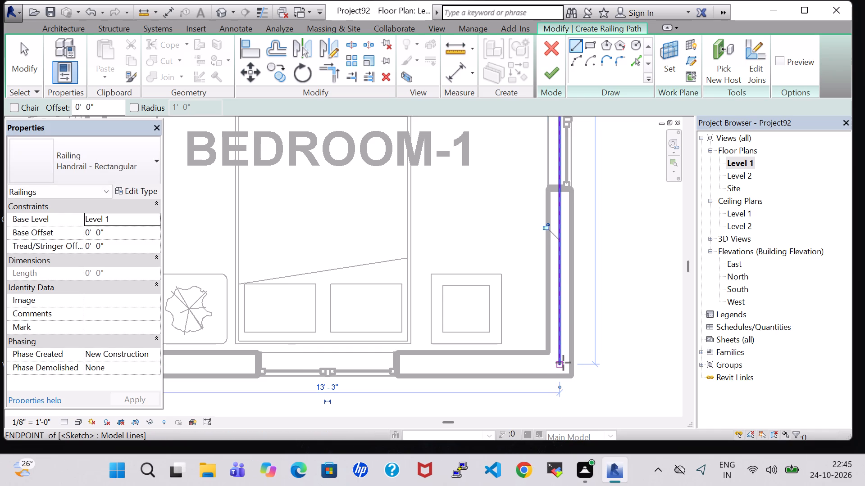
# Continue the railing path along the south exterior wall's centreline from BEDROOM-1's outer corner to BEDROOM-2's outer corner.
pyautogui.click(561, 363)
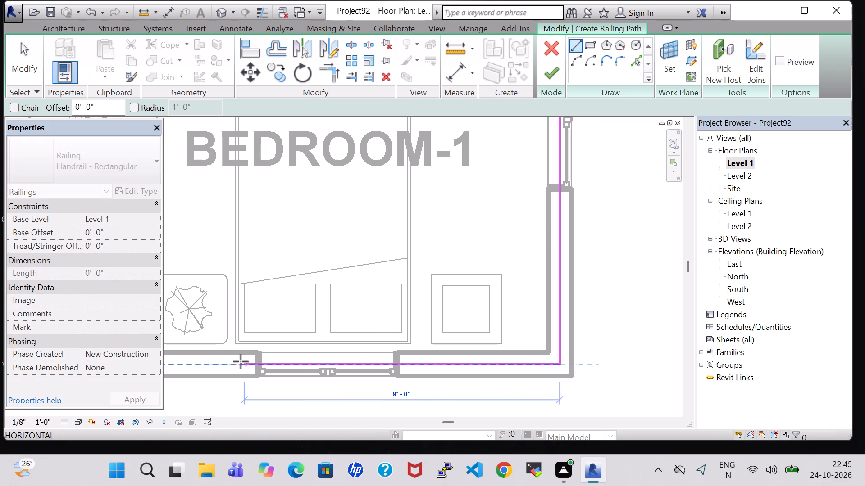
pyautogui.moveTo(238, 361); pyautogui.dragTo(555, 364, button='middle')
pyautogui.moveTo(264, 361); pyautogui.dragTo(635, 366, button='middle')
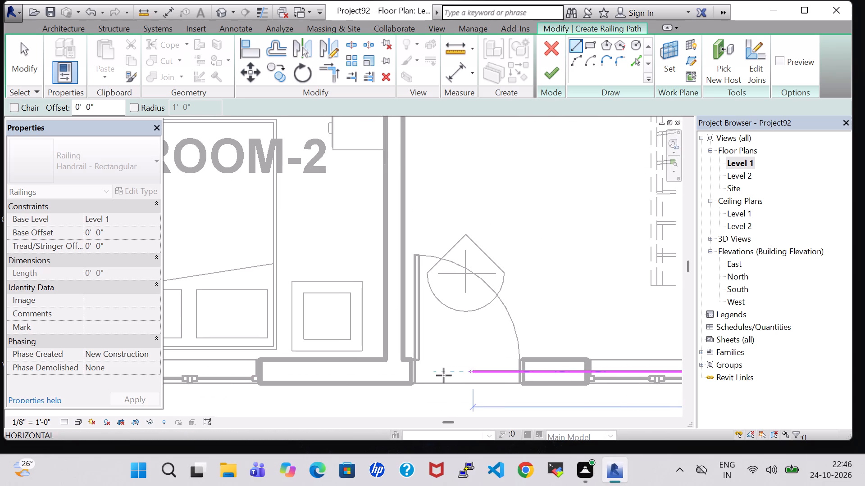
pyautogui.moveTo(297, 370); pyautogui.dragTo(630, 368, button='middle')
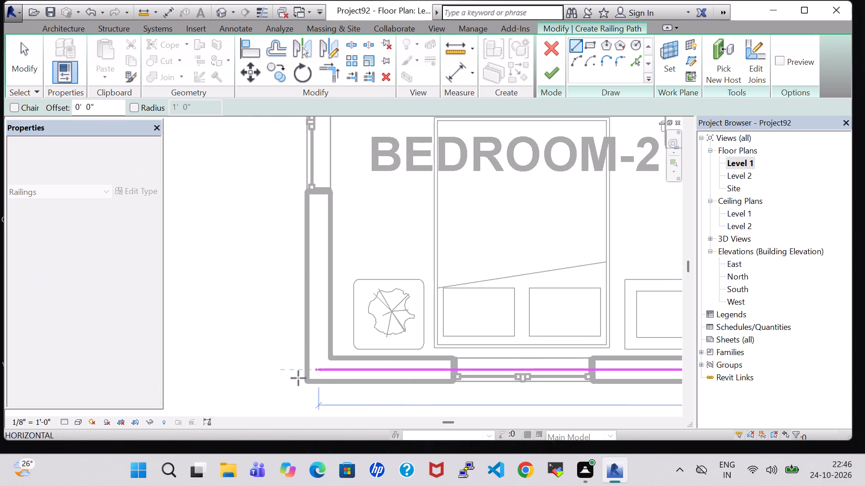
pyautogui.click(321, 371)
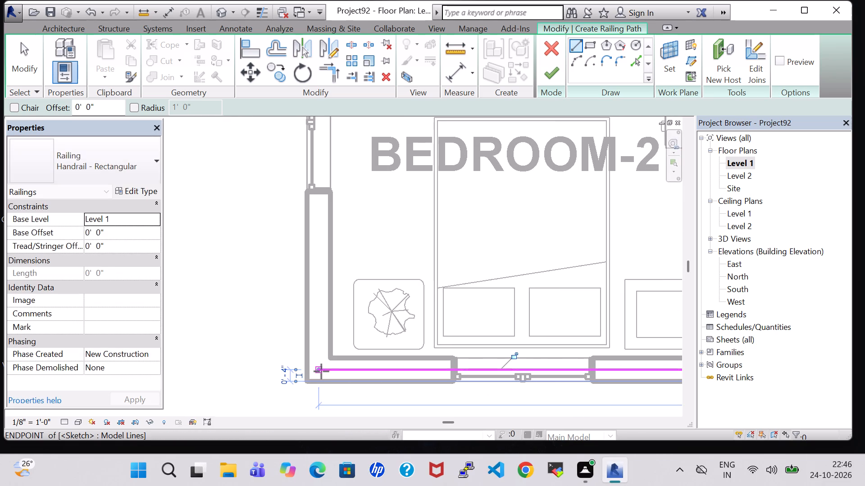
# Draw the path's west wall segment from BEDROOM-2's outer corner to BEDROOM-3's and finish the railing, about 108' 0" long overall.
pyautogui.click(319, 370)
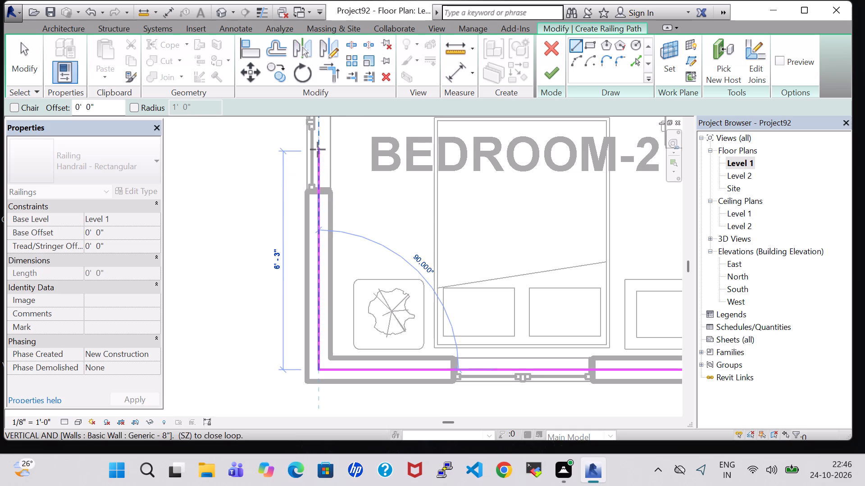
pyautogui.moveTo(318, 149); pyautogui.dragTo(328, 375, button='middle')
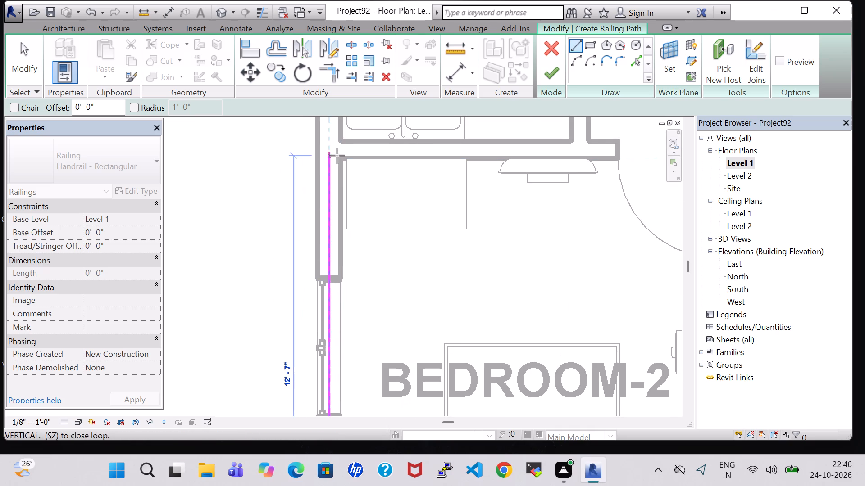
pyautogui.moveTo(332, 155); pyautogui.dragTo(351, 411, button='middle')
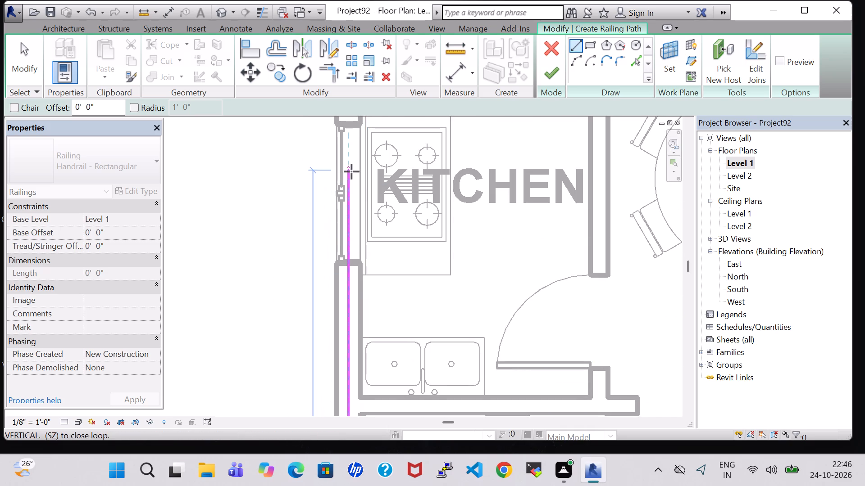
pyautogui.moveTo(351, 171); pyautogui.dragTo(365, 434, button='middle')
pyautogui.moveTo(364, 199); pyautogui.dragTo(408, 472, button='middle')
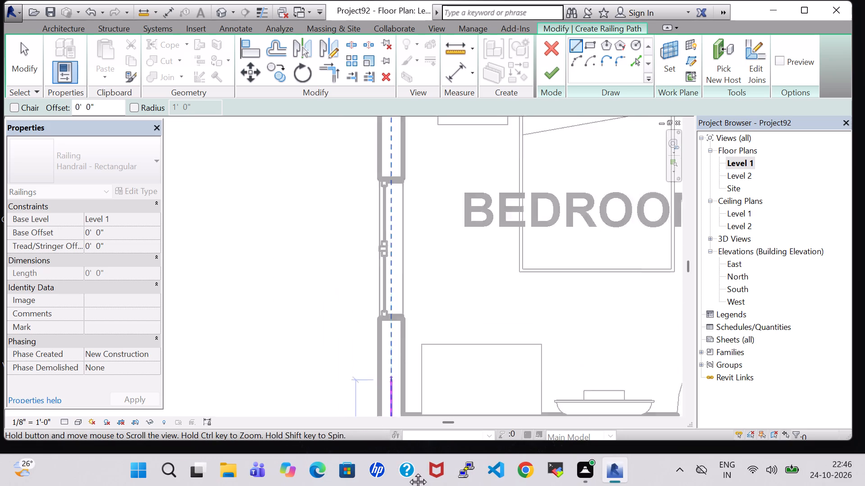
pyautogui.moveTo(408, 472); pyautogui.dragTo(413, 485, button='middle')
pyautogui.moveTo(422, 183); pyautogui.dragTo(430, 260, button='middle')
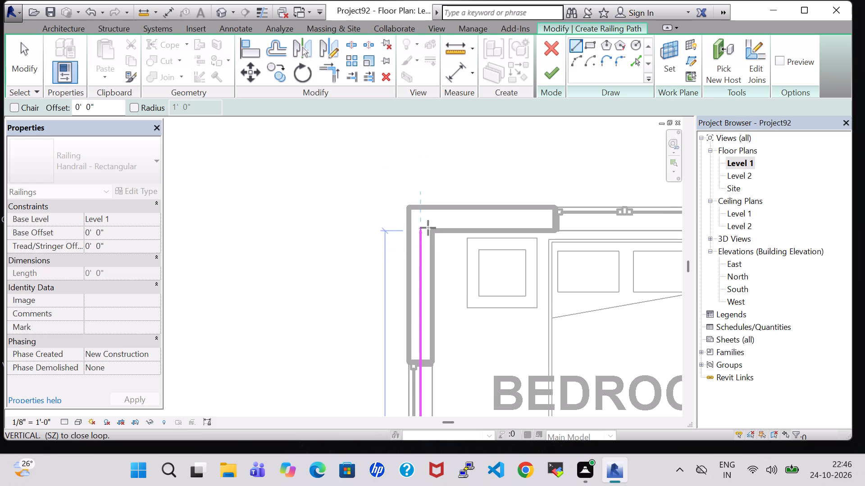
pyautogui.click(421, 220)
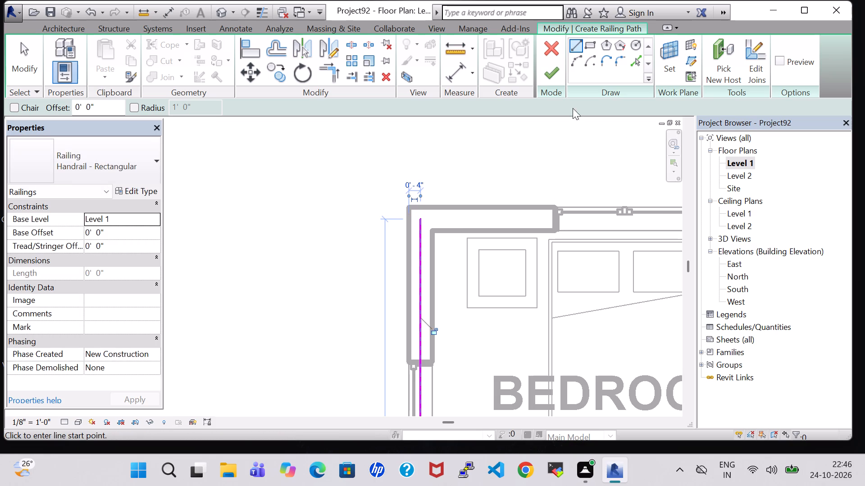
pyautogui.click(547, 75)
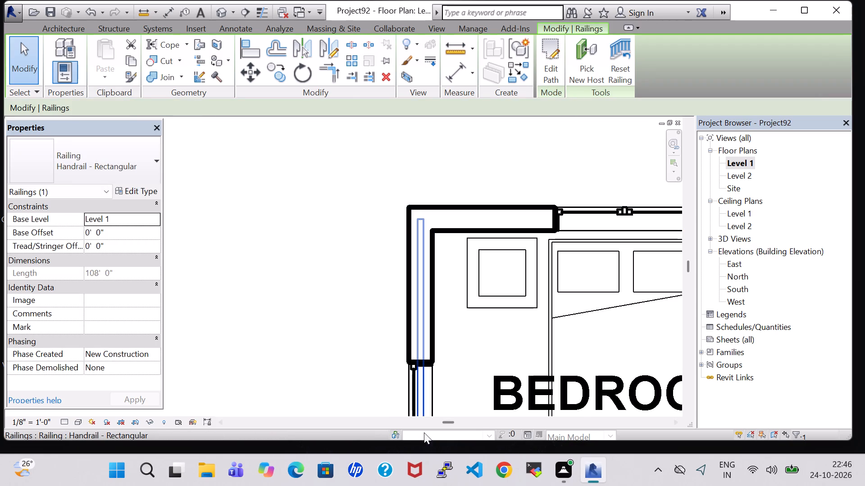
# Change the new three-sided railing to the Glass Panel - Bottom Fill type and set its base offset to 11' 0".
pyautogui.click(421, 400)
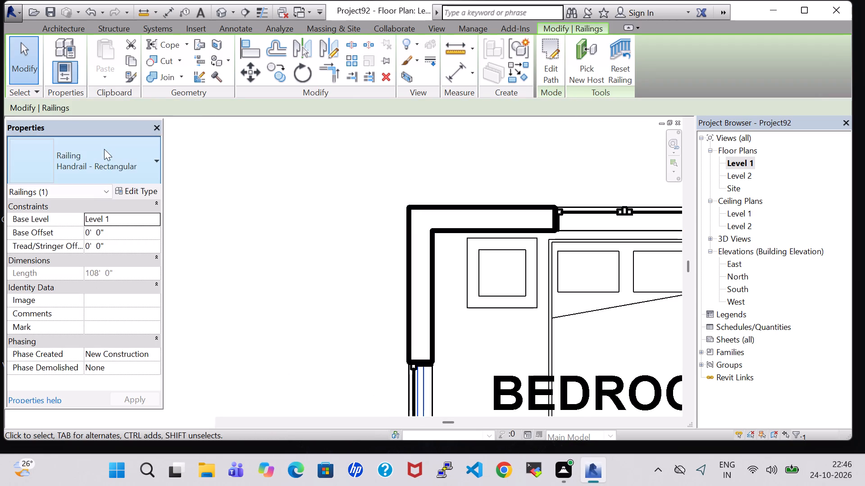
pyautogui.click(104, 149)
pyautogui.click(102, 225)
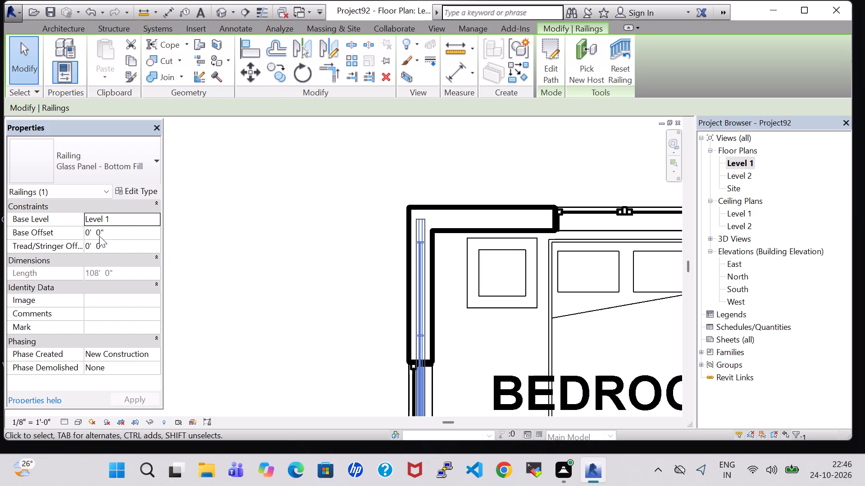
pyautogui.doubleClick(88, 234)
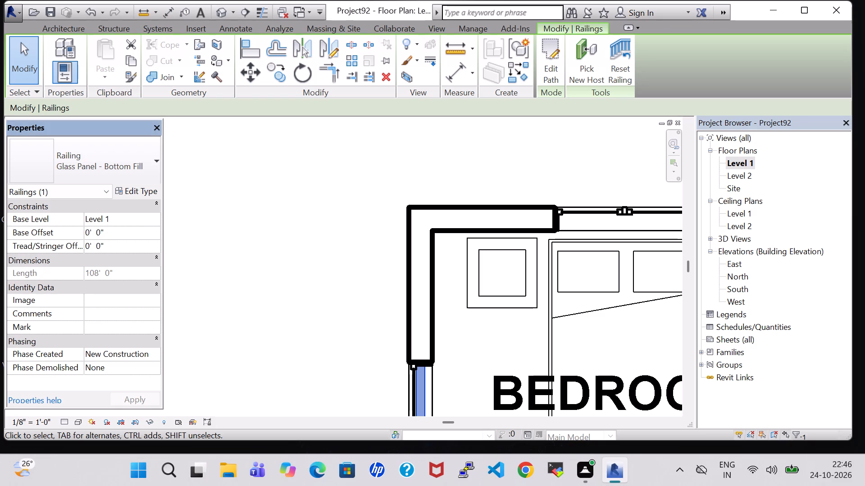
pyautogui.press('BackSpace')
pyautogui.write('11')
pyautogui.click(132, 404)
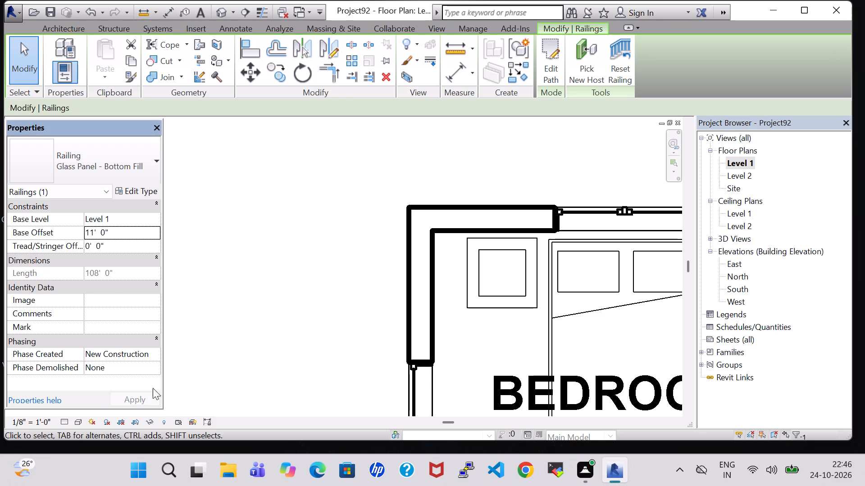
pyautogui.click(270, 315)
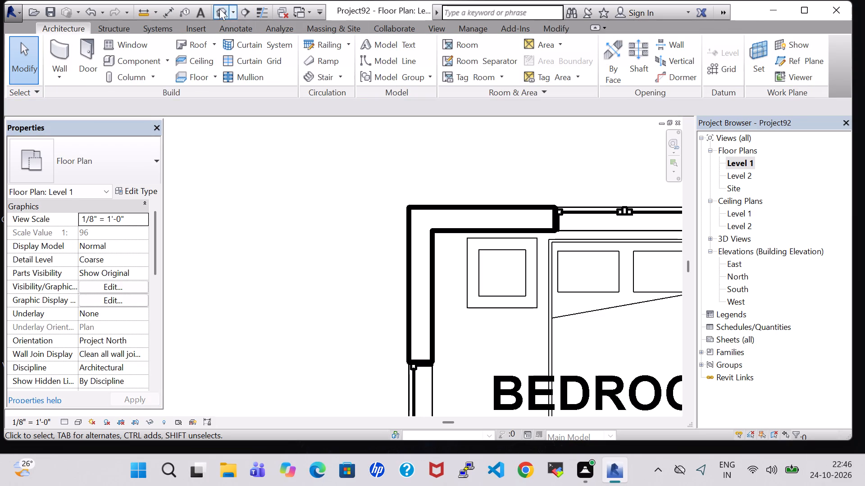
# Examine the glass railings around all the roof edges and the stair railings at the roof surface in 3D.
pyautogui.click(219, 9)
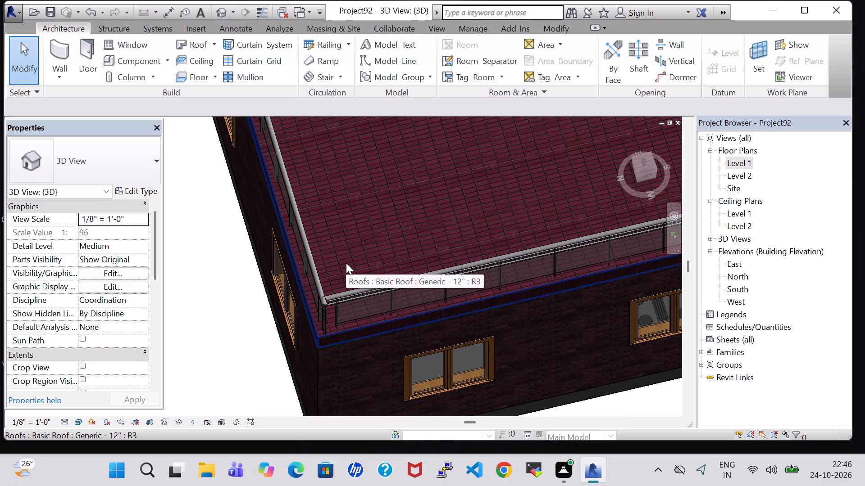
pyautogui.moveTo(346, 263); pyautogui.dragTo(335, 204, button='middle')
pyautogui.moveTo(470, 203); pyautogui.dragTo(245, 382, button='middle')
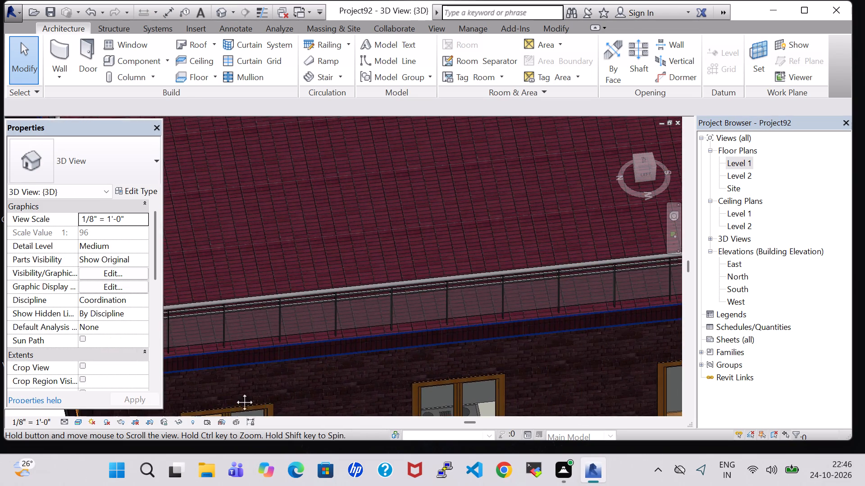
pyautogui.moveTo(336, 228); pyautogui.dragTo(388, 401, button='middle')
pyautogui.scroll(-5, 391, 229)
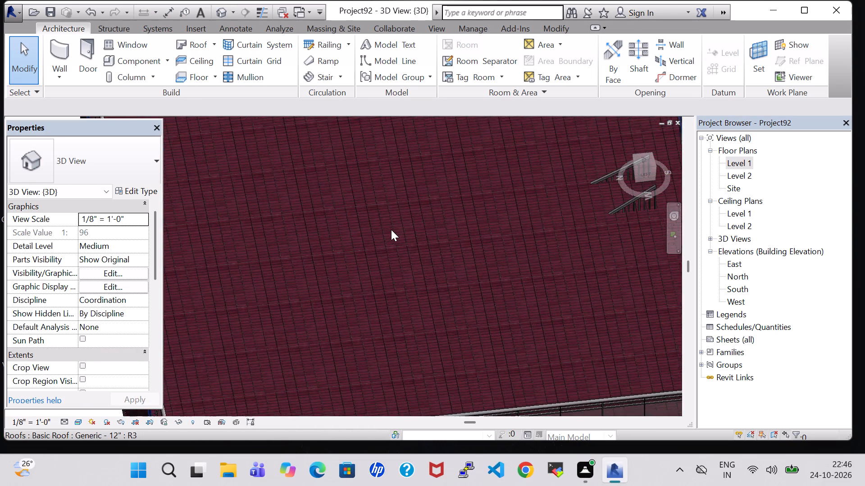
pyautogui.scroll(-2, 391, 229)
pyautogui.moveTo(394, 228); pyautogui.dragTo(367, 288, button='middle')
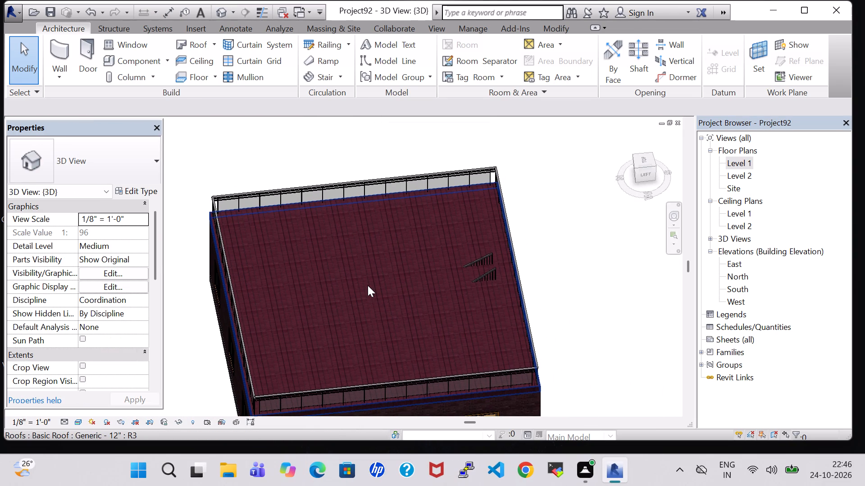
pyautogui.scroll(5, 368, 285)
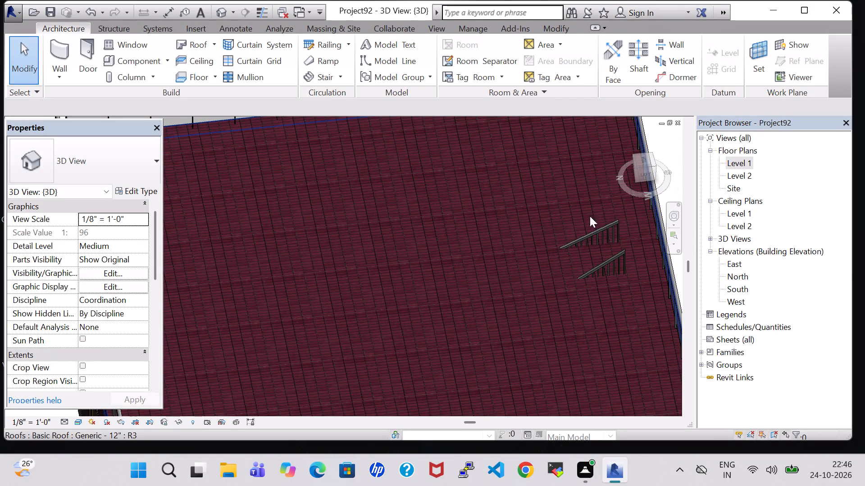
pyautogui.keyDown('shift'); pyautogui.moveTo(546, 206); pyautogui.dragTo(535, 305, button='middle'); pyautogui.keyUp('shift')
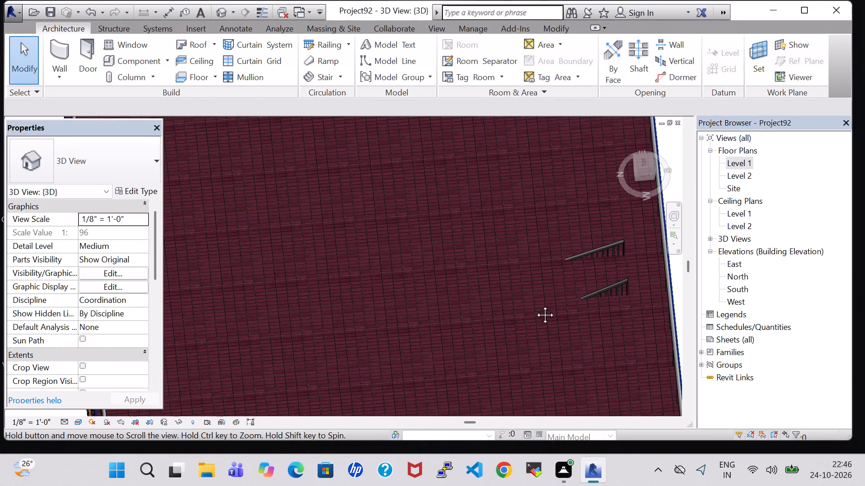
pyautogui.middleClick(534, 292)
pyautogui.scroll(1, 534, 292)
pyautogui.moveTo(534, 291); pyautogui.dragTo(533, 309, button='middle')
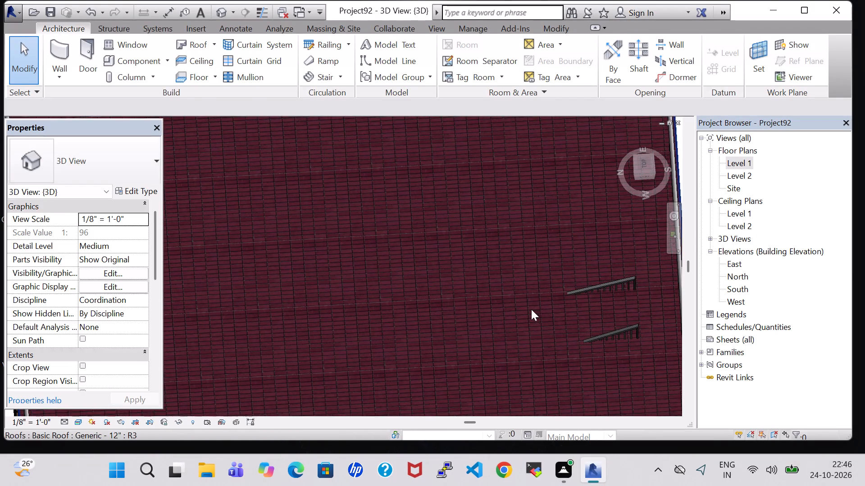
pyautogui.moveTo(531, 309); pyautogui.dragTo(422, 252, button='middle')
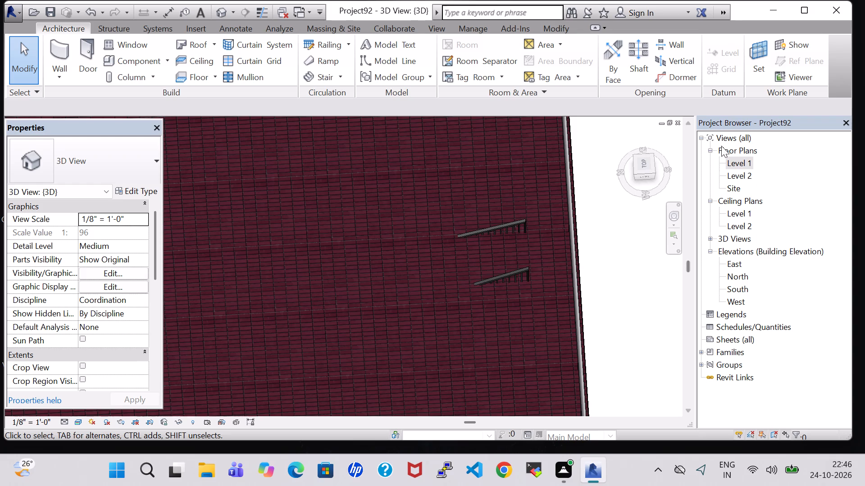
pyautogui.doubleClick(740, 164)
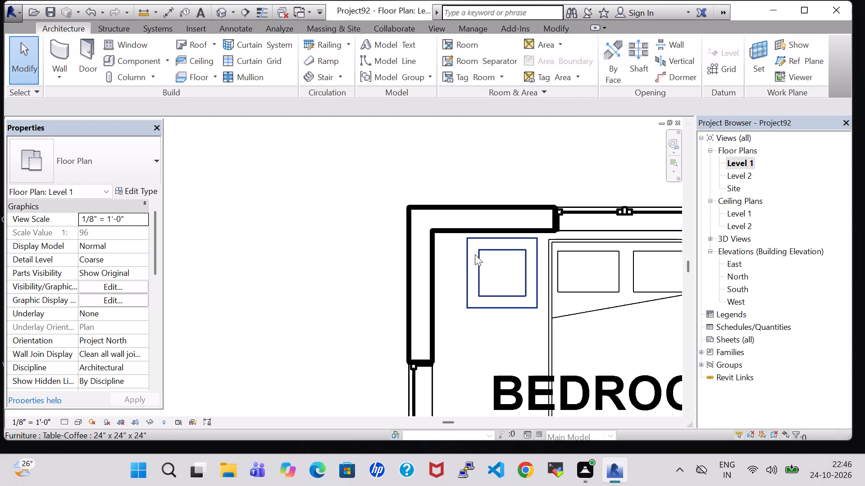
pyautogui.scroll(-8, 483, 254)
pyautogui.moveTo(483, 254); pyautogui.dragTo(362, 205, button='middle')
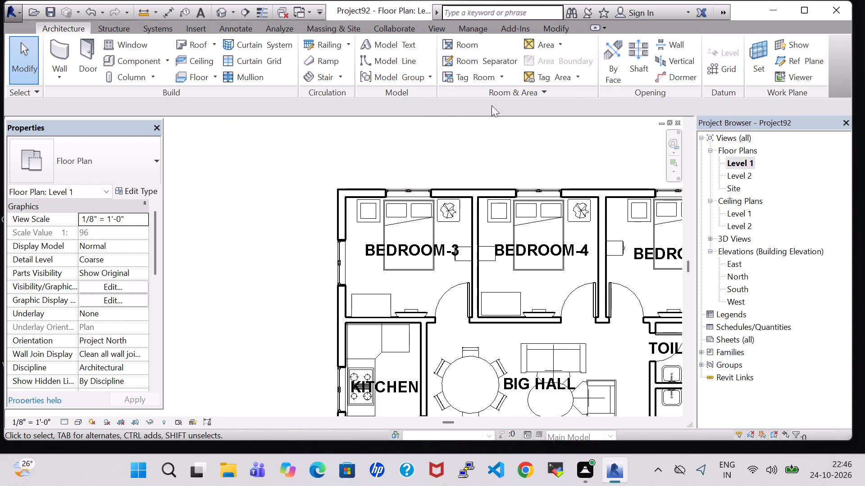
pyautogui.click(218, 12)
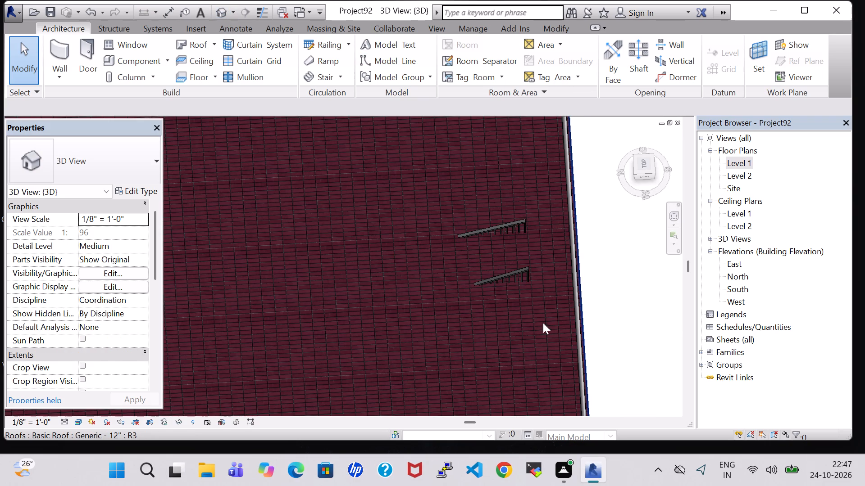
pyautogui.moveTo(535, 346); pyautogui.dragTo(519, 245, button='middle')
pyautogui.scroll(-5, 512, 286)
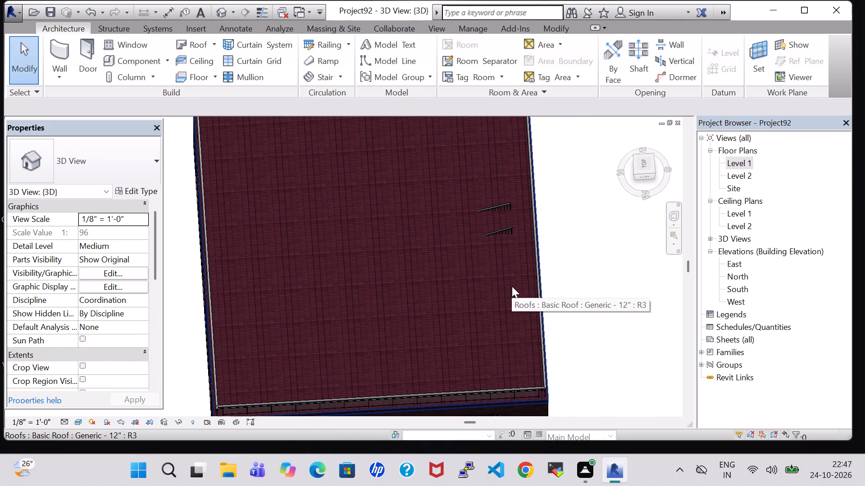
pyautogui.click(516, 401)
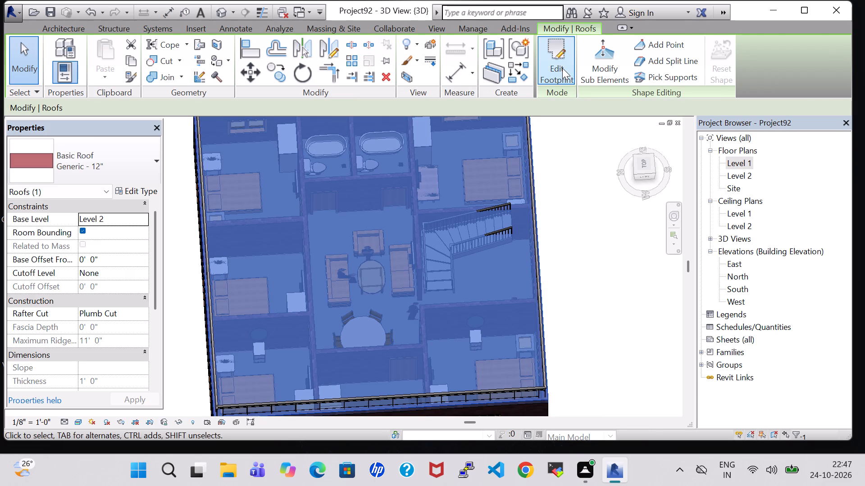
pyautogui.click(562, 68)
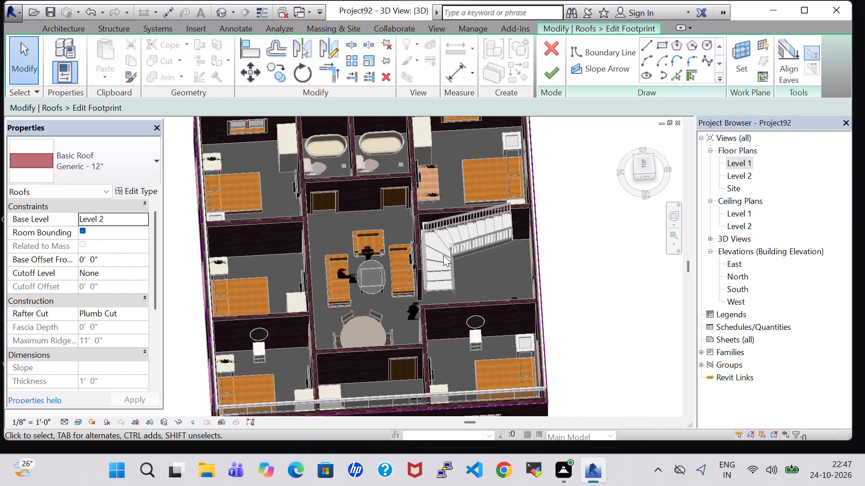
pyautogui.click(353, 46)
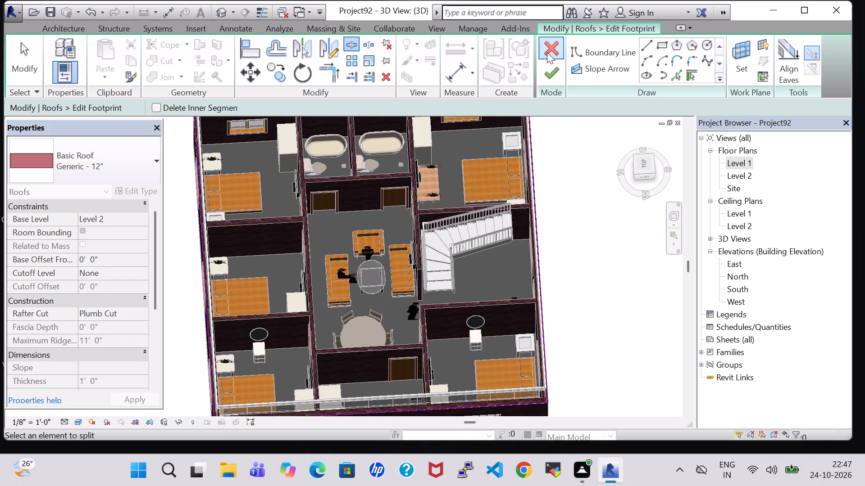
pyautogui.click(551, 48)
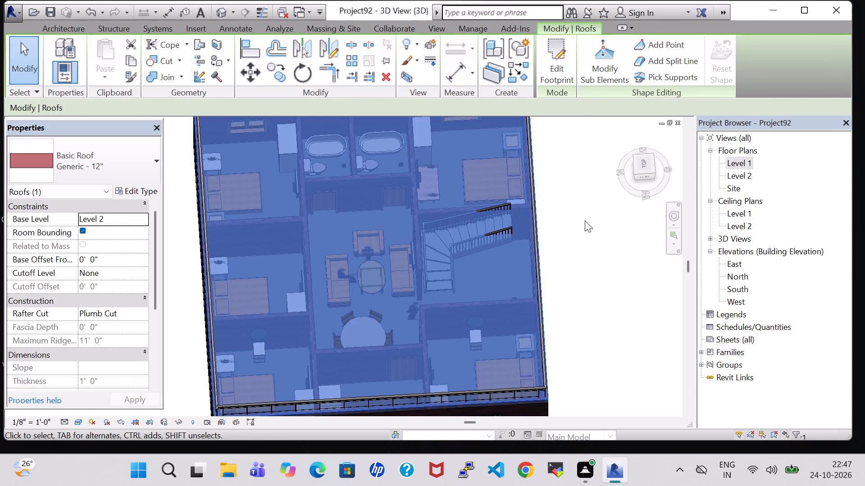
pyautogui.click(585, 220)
# On the Level 1 plan, rotate the RPC Male Dwayne figure at the front entrance 180° to face the exterior door.
pyautogui.click(672, 171)
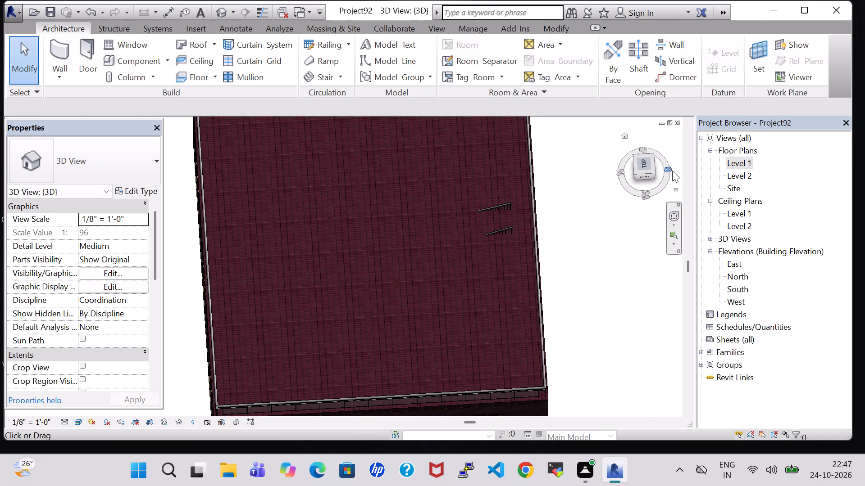
pyautogui.scroll(4, 345, 315)
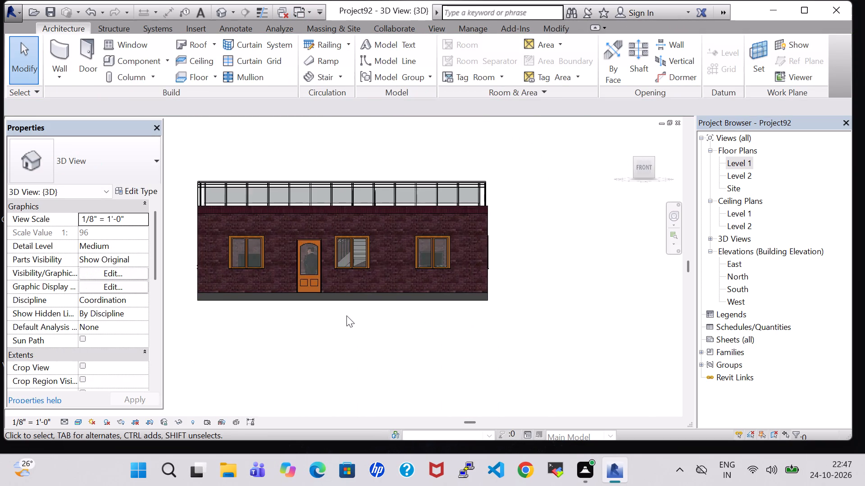
pyautogui.scroll(2, 346, 315)
pyautogui.moveTo(349, 311); pyautogui.dragTo(395, 371, button='middle')
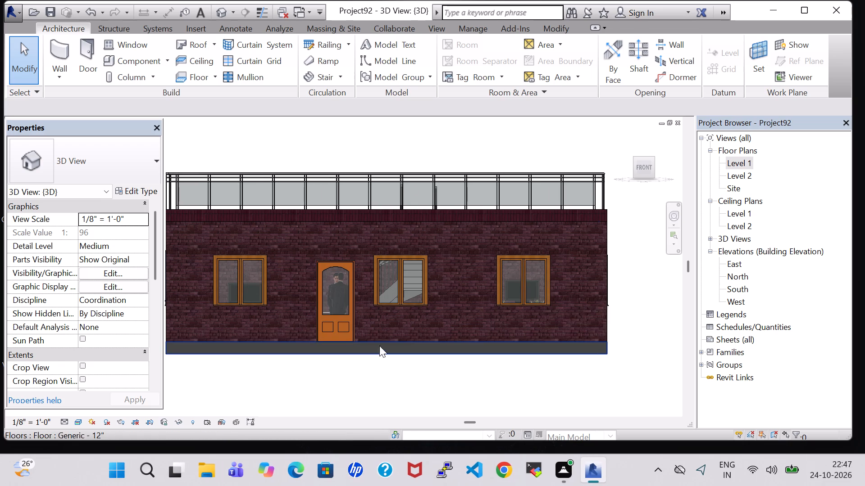
pyautogui.click(218, 10)
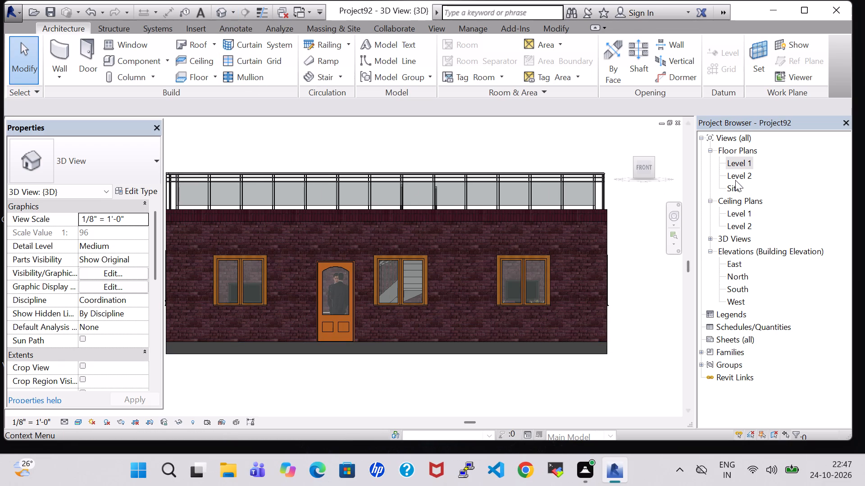
pyautogui.doubleClick(743, 164)
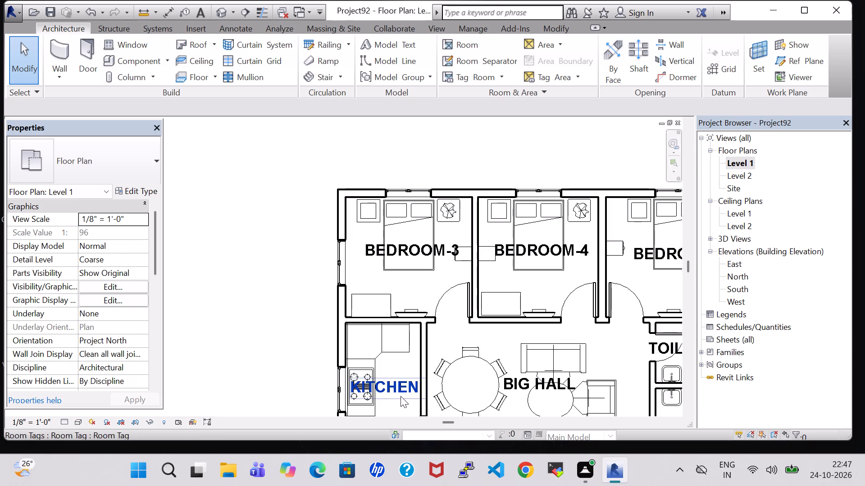
pyautogui.scroll(-5, 440, 382)
pyautogui.moveTo(441, 382); pyautogui.dragTo(440, 216, button='middle')
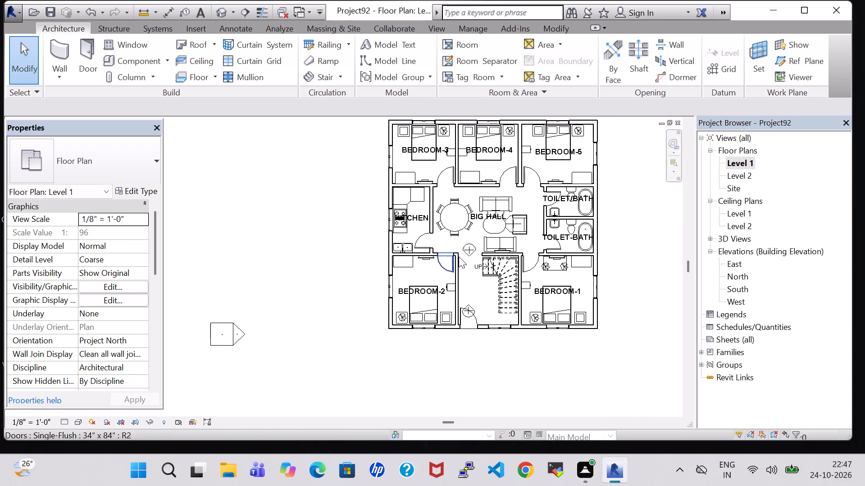
pyautogui.scroll(8, 470, 315)
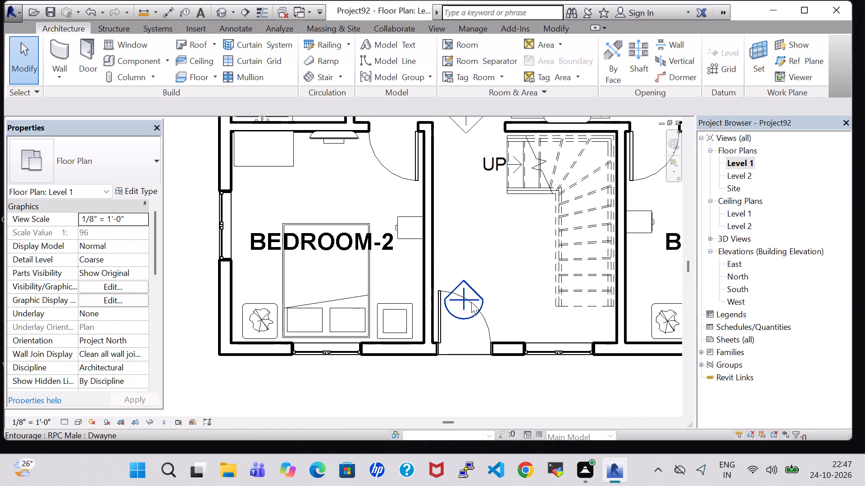
pyautogui.click(472, 295)
pyautogui.press('space')
pyautogui.press('space')
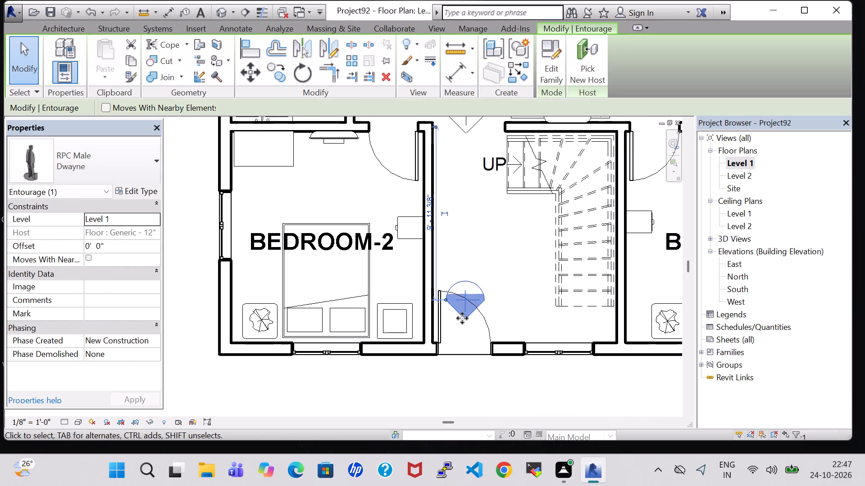
# Move the Dwayne figure about 2' 4" north, straight back from the front entrance door and clear of its swing.
pyautogui.press('Up')
pyautogui.press('Up')
pyautogui.press('Up')
pyautogui.press('Up')
pyautogui.press('Up')
pyautogui.press('Up')
pyautogui.press('Up')
pyautogui.press('Up')
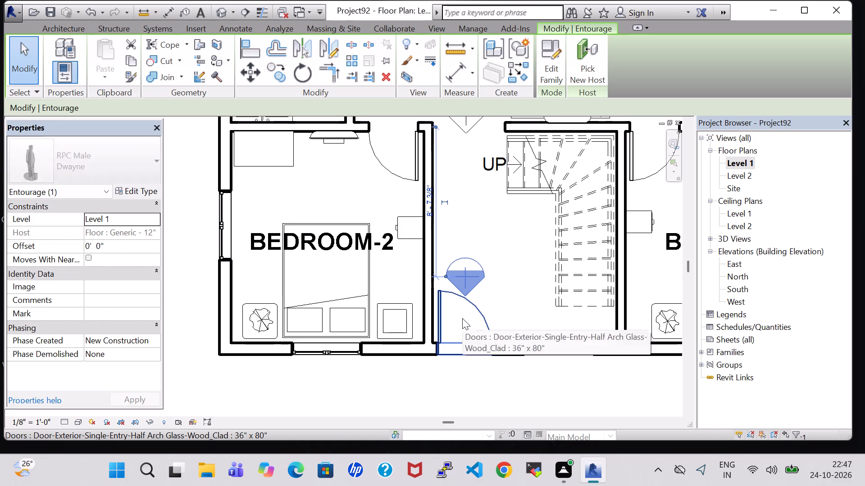
pyautogui.press('Up')
pyautogui.press('Up')
pyautogui.press('Up')
pyautogui.press('Up')
pyautogui.press('Up')
pyautogui.press('Up')
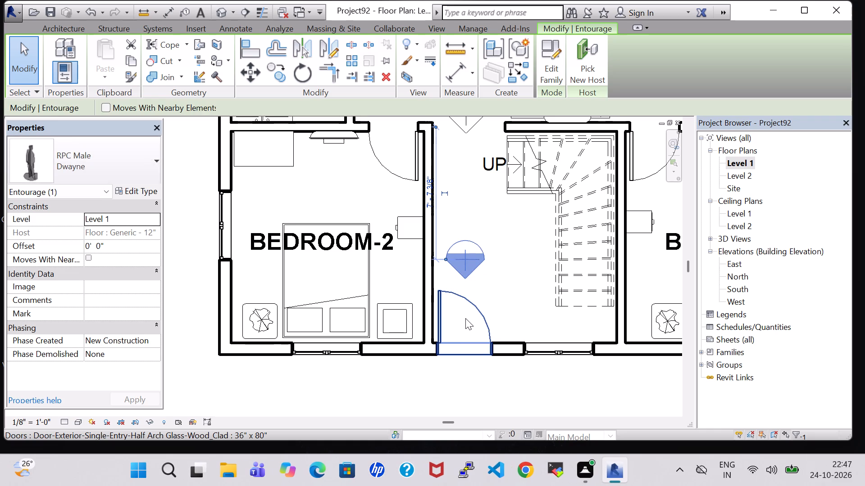
pyautogui.click(517, 373)
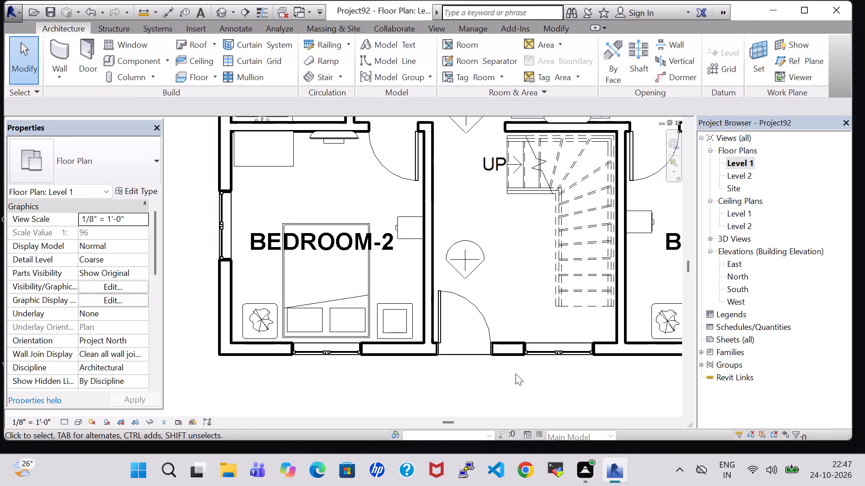
# Check the figure through the front door's glass and the roof from above in 3D, and return to the Level 1 floor plan.
pyautogui.click(219, 16)
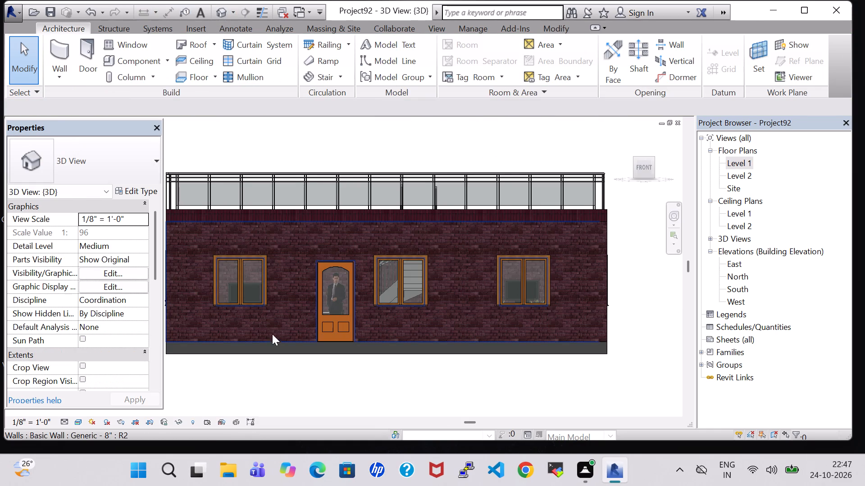
pyautogui.scroll(4, 272, 336)
pyautogui.keyDown('shift'); pyautogui.moveTo(447, 181); pyautogui.dragTo(451, 183, button='middle'); pyautogui.keyUp('shift')
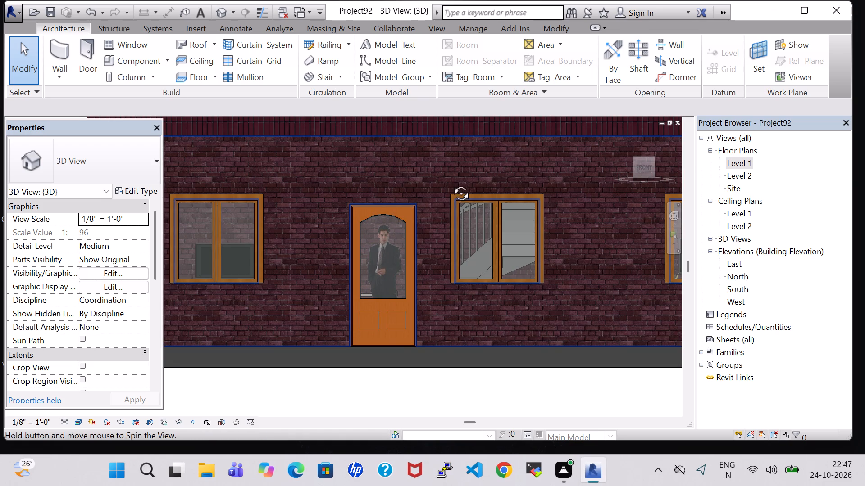
pyautogui.keyDown('shift'); pyautogui.moveTo(451, 183); pyautogui.dragTo(430, 310, button='middle'); pyautogui.keyUp('shift')
pyautogui.scroll(-5, 430, 310)
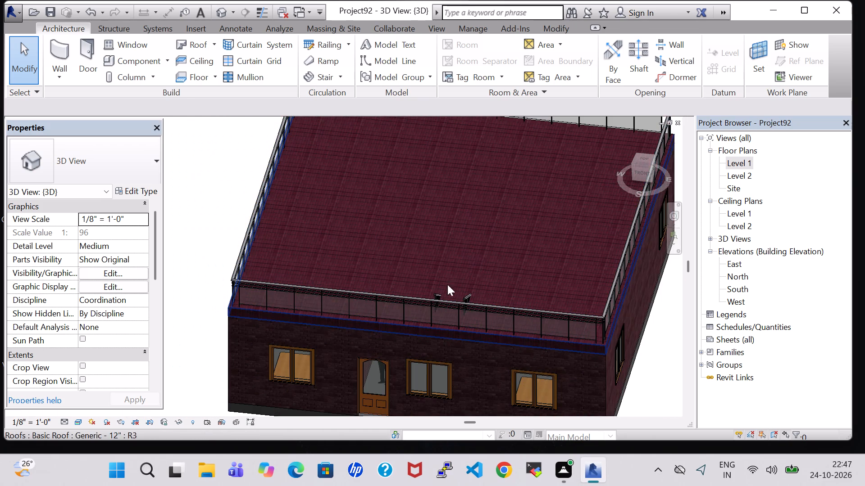
pyautogui.doubleClick(737, 169)
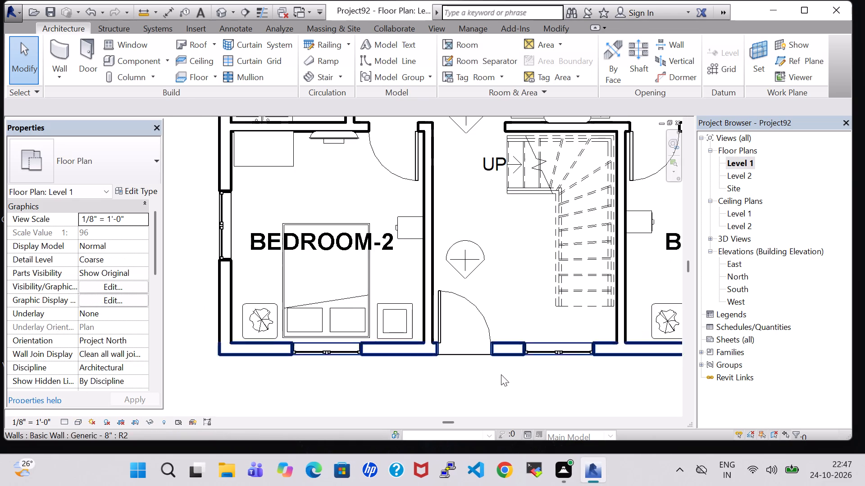
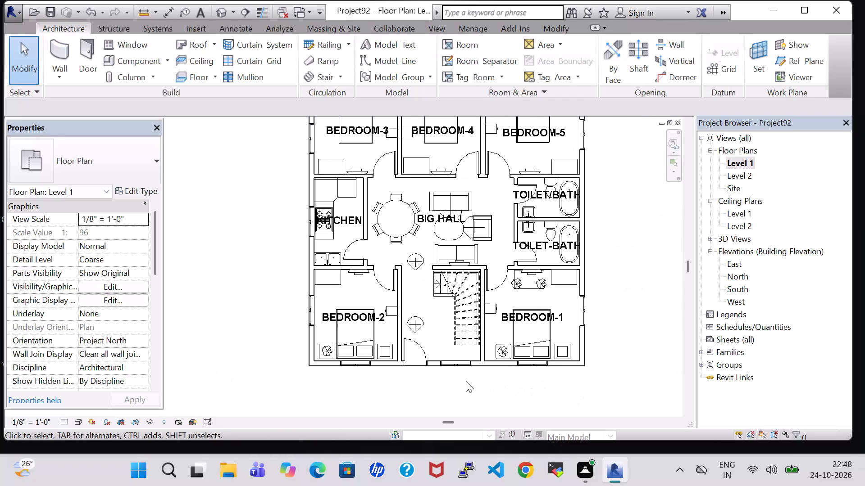
# Hide the Roofs category in the 3D view's visibility overrides.
pyautogui.scroll(-1, 469, 379)
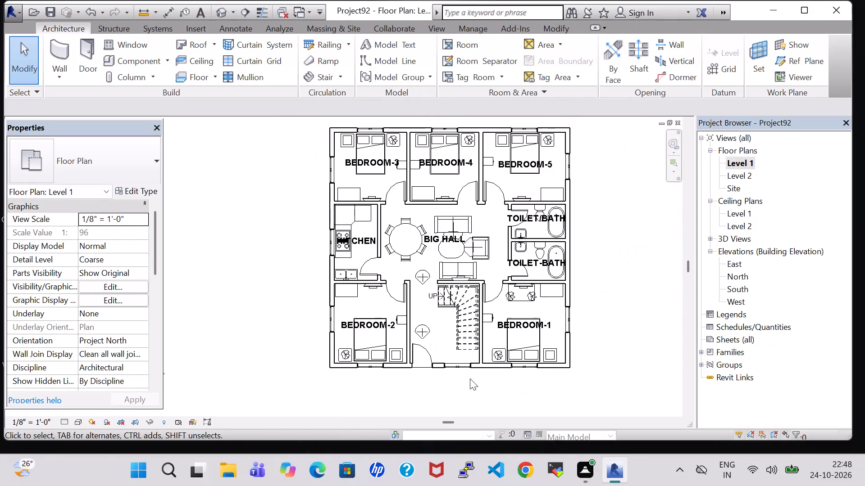
pyautogui.scroll(-1, 470, 378)
pyautogui.scroll(3, 573, 262)
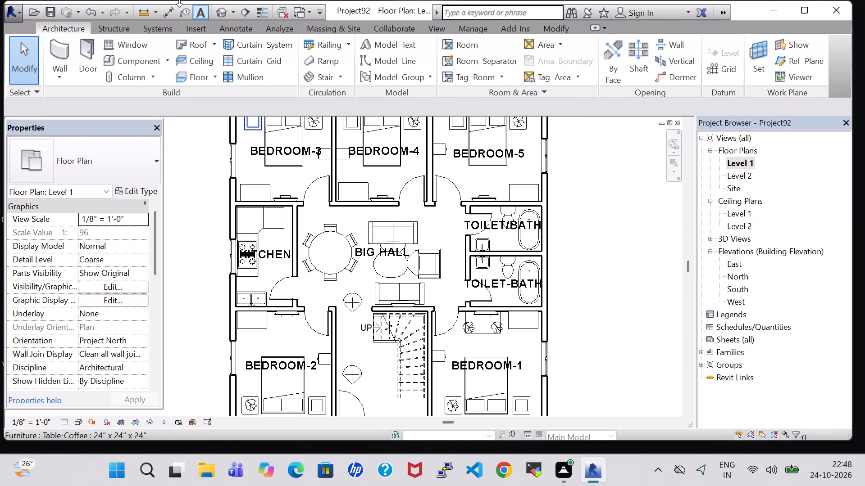
pyautogui.click(220, 16)
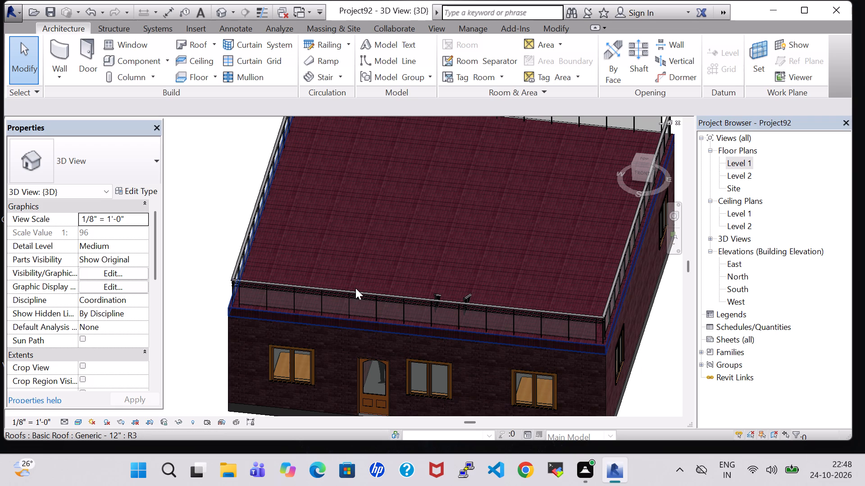
pyautogui.write('VG')
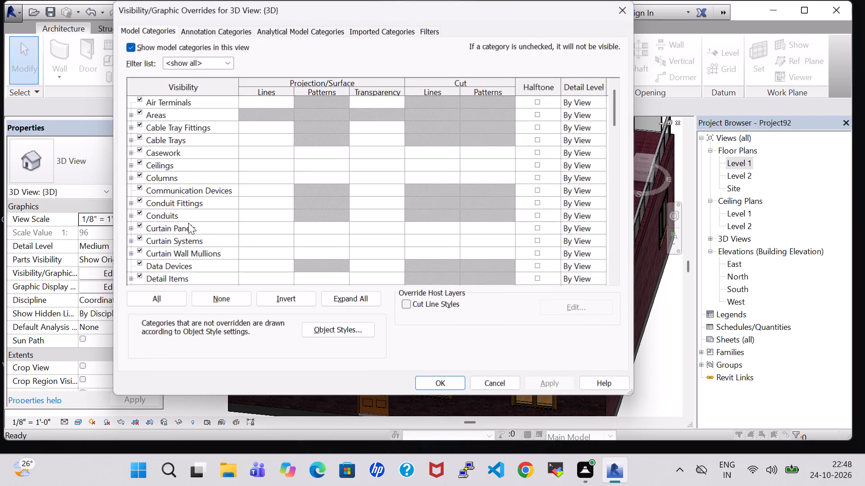
pyautogui.press('r')
pyautogui.scroll(-9, 188, 222)
pyautogui.click(141, 200)
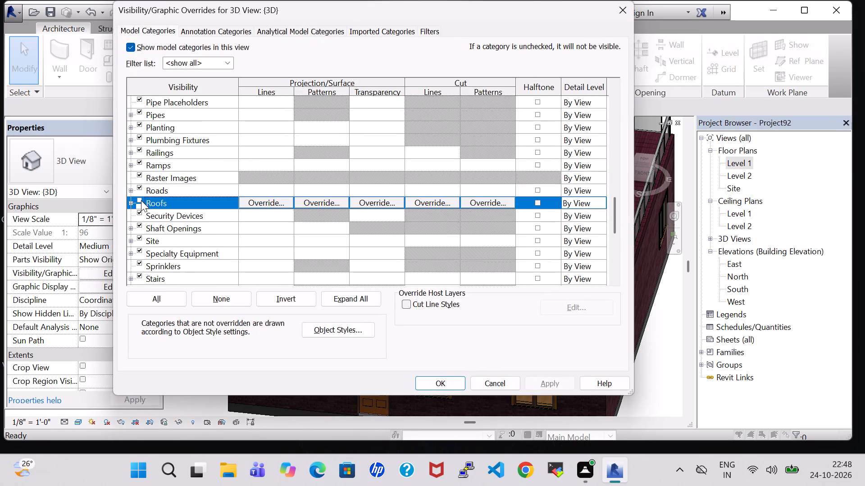
pyautogui.click(433, 385)
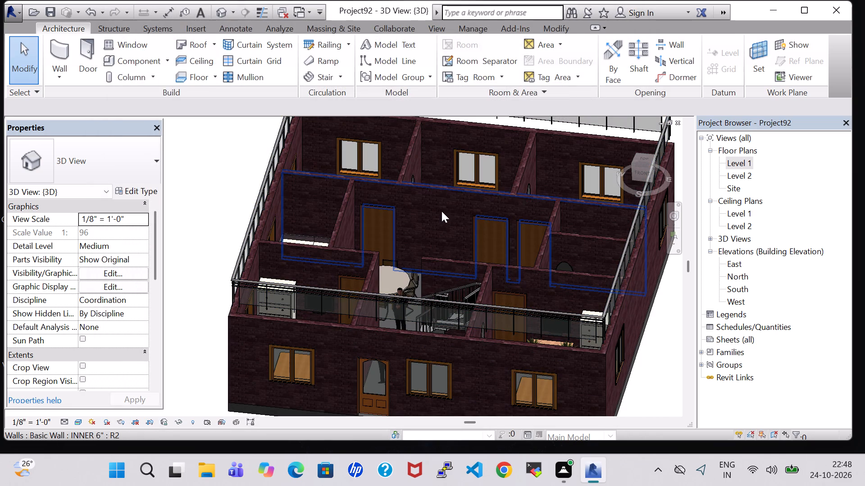
# Examine the furnished rooms, people and staircase from above in 3D, and return to the Level 1 floor plan.
pyautogui.keyDown('shift'); pyautogui.moveTo(457, 225); pyautogui.dragTo(458, 337, button='middle'); pyautogui.keyUp('shift')
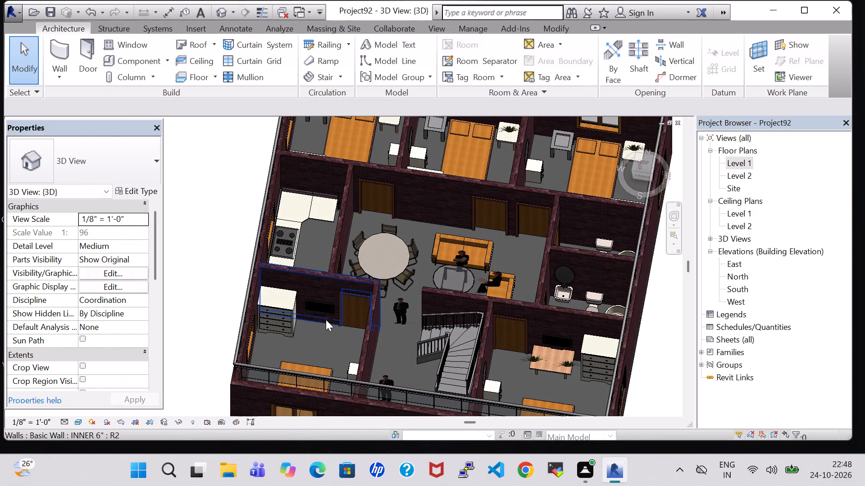
pyautogui.keyDown('shift'); pyautogui.moveTo(347, 334); pyautogui.dragTo(352, 392, button='middle'); pyautogui.keyUp('shift')
pyautogui.moveTo(353, 356); pyautogui.dragTo(378, 307, button='middle')
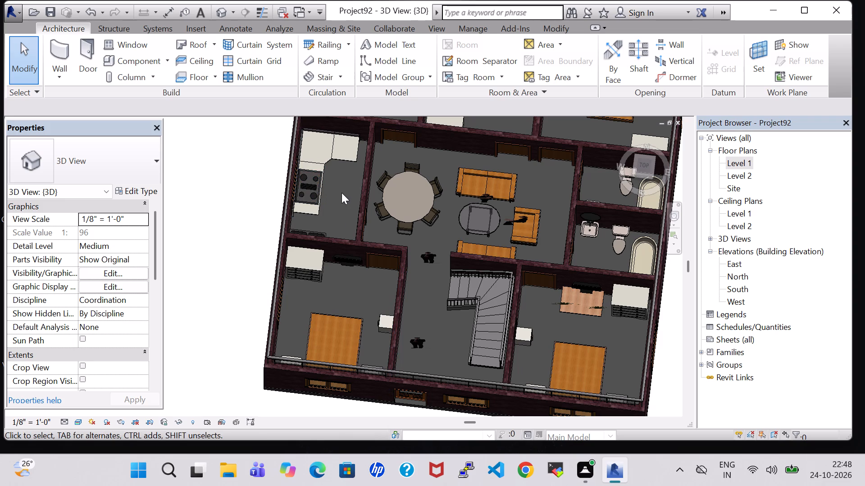
pyautogui.moveTo(341, 193); pyautogui.dragTo(341, 257, button='middle')
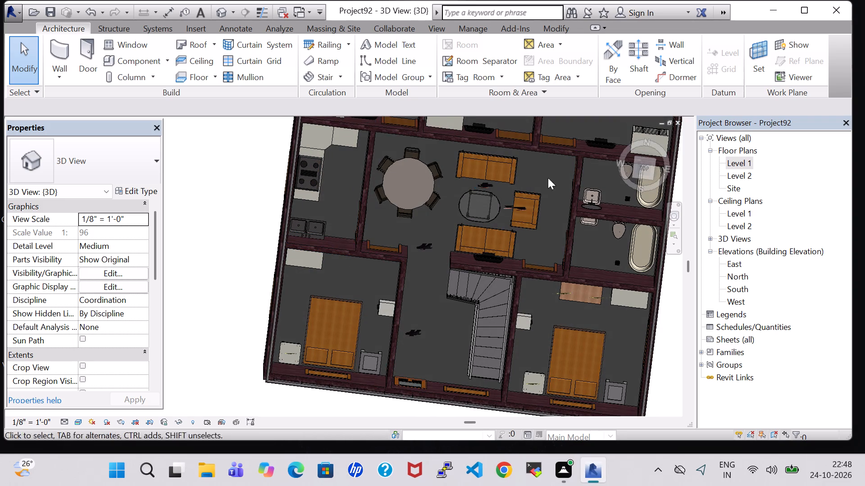
pyautogui.doubleClick(742, 162)
# Load the Refrigerator family from the Specialty Equipment > Domestic library folder as a component.
pyautogui.scroll(-2, 455, 285)
pyautogui.scroll(2, 347, 286)
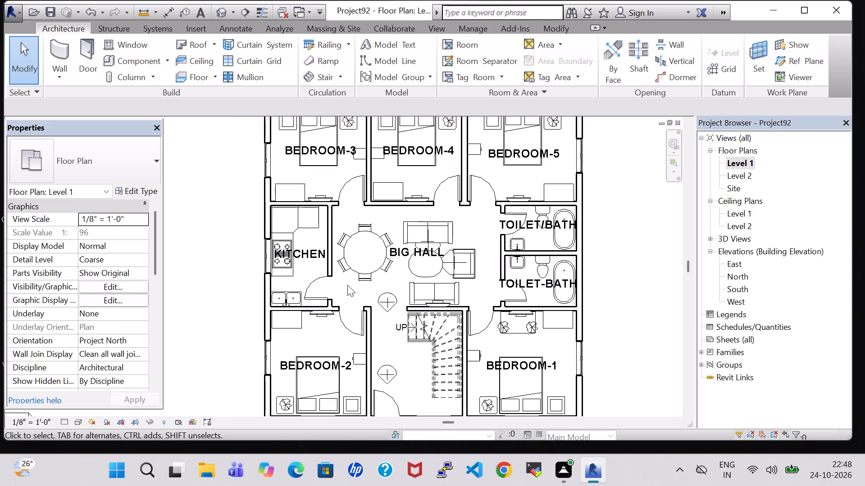
pyautogui.scroll(3, 347, 285)
pyautogui.moveTo(347, 285); pyautogui.dragTo(445, 299, button='middle')
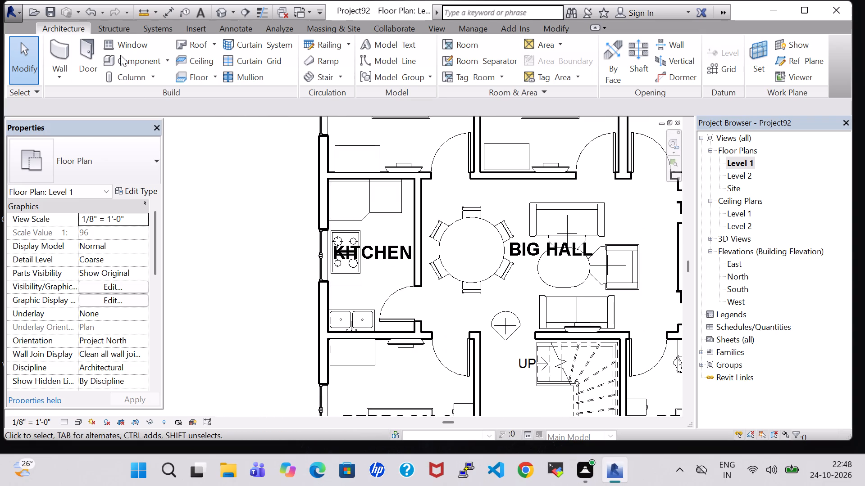
pyautogui.click(121, 55)
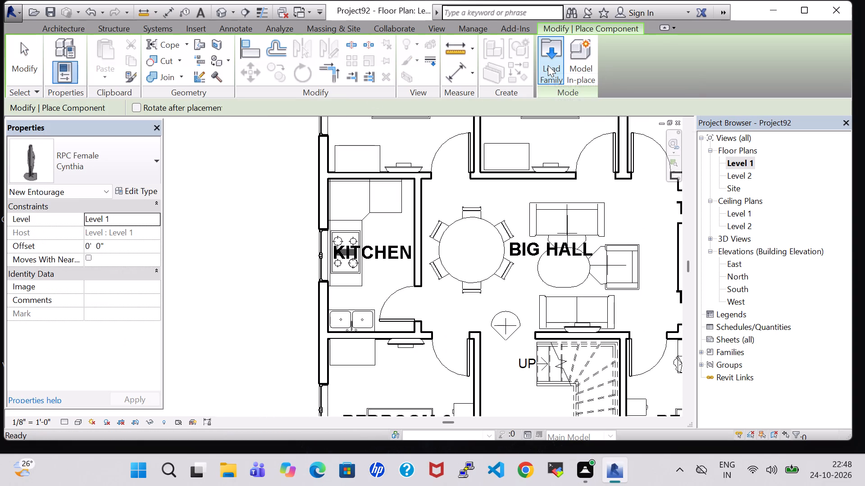
pyautogui.click(548, 65)
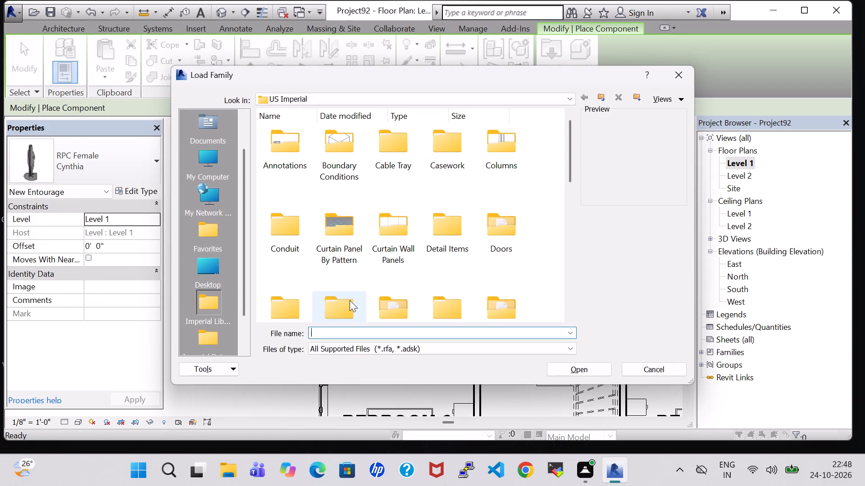
pyautogui.click(350, 300)
pyautogui.press('s')
pyautogui.doubleClick(343, 156)
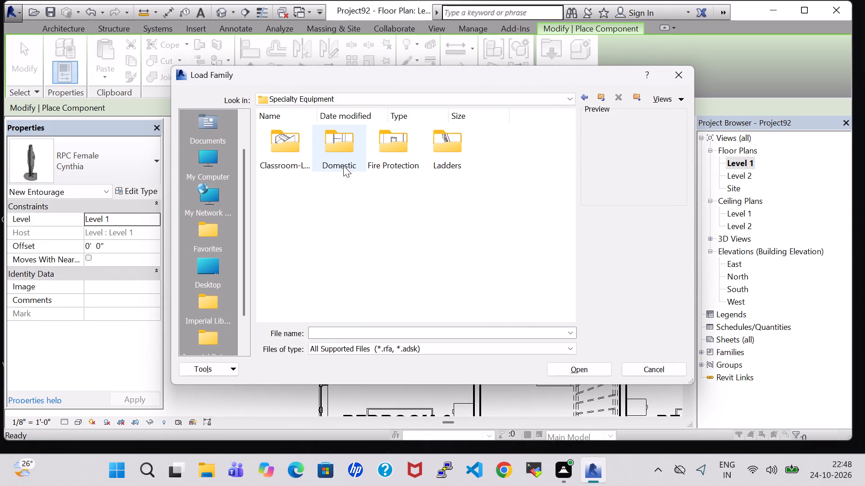
pyautogui.doubleClick(344, 151)
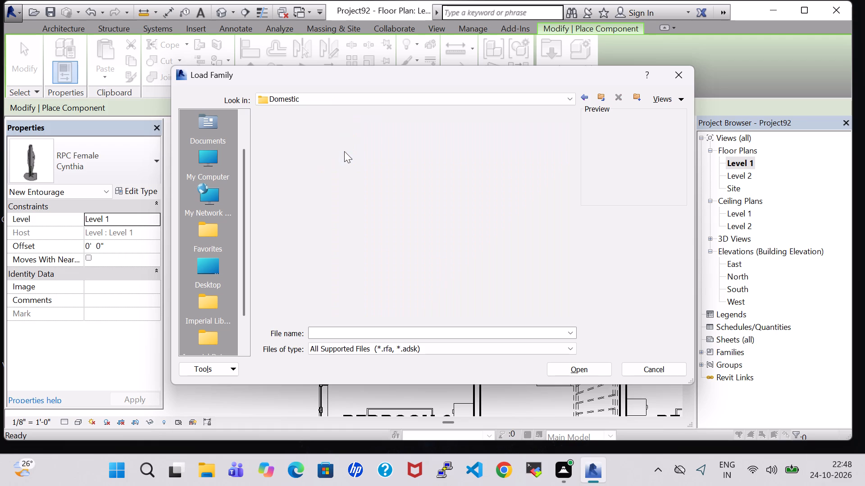
pyautogui.scroll(-2, 405, 305)
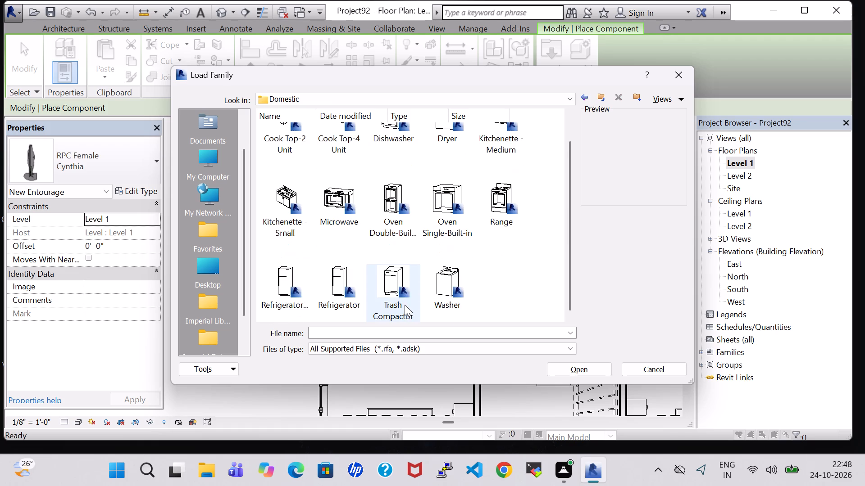
pyautogui.click(320, 277)
pyautogui.click(566, 371)
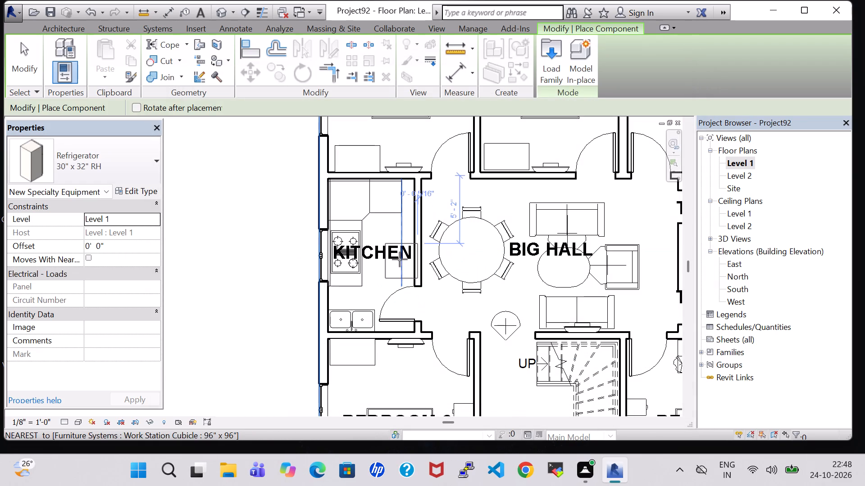
# Place a rotated 30" x 32" RH refrigerator in the kitchen, between the cooktop counter and the hall-side wall.
pyautogui.press('space')
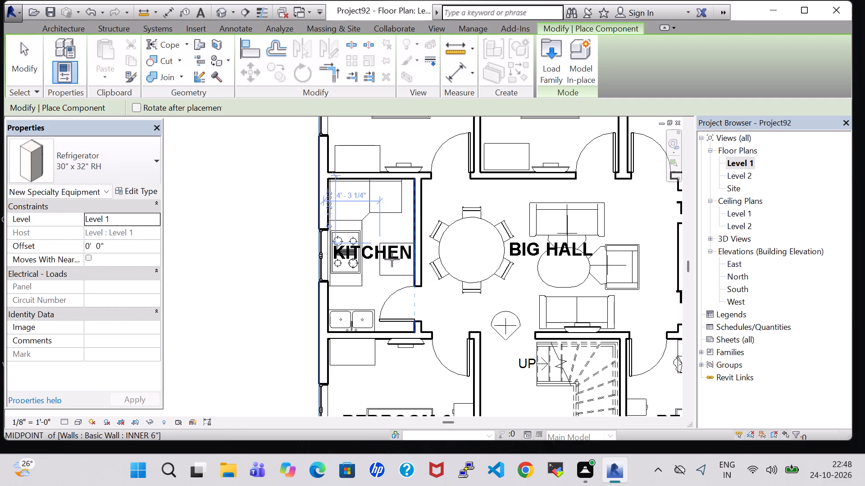
pyautogui.scroll(5, 392, 259)
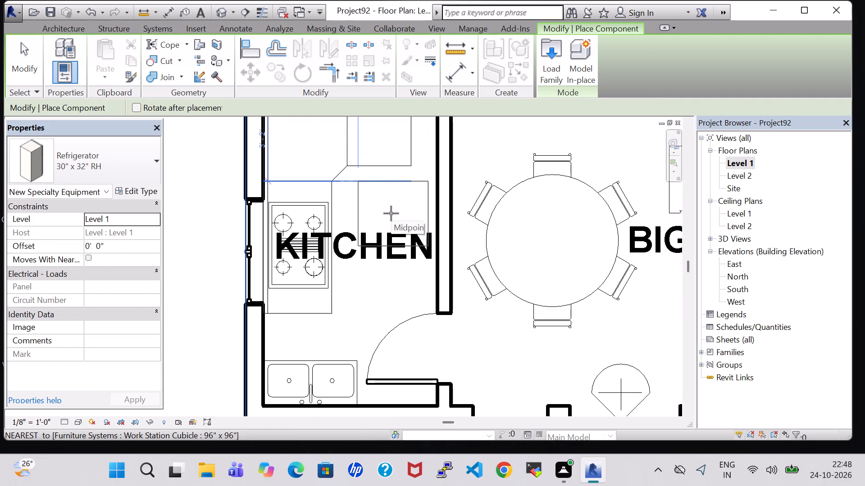
pyautogui.click(391, 213)
pyautogui.press('Escape')
pyautogui.press('Escape')
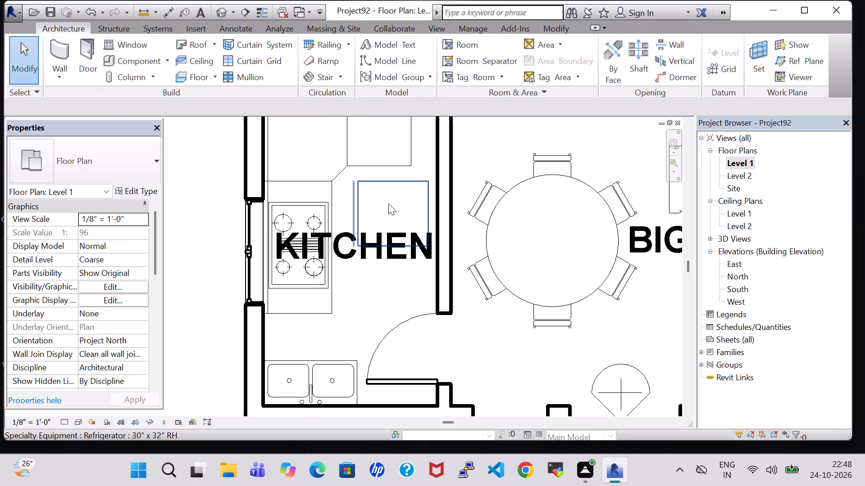
# Rotate the placed refrigerator 270° counterclockwise in quarter turns.
pyautogui.click(388, 186)
pyautogui.press('space')
pyautogui.press('space')
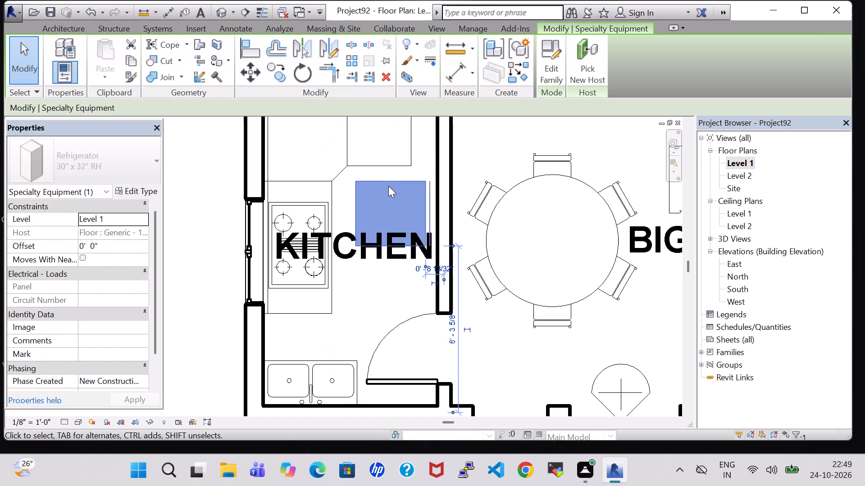
pyautogui.press('space')
pyautogui.click(388, 299)
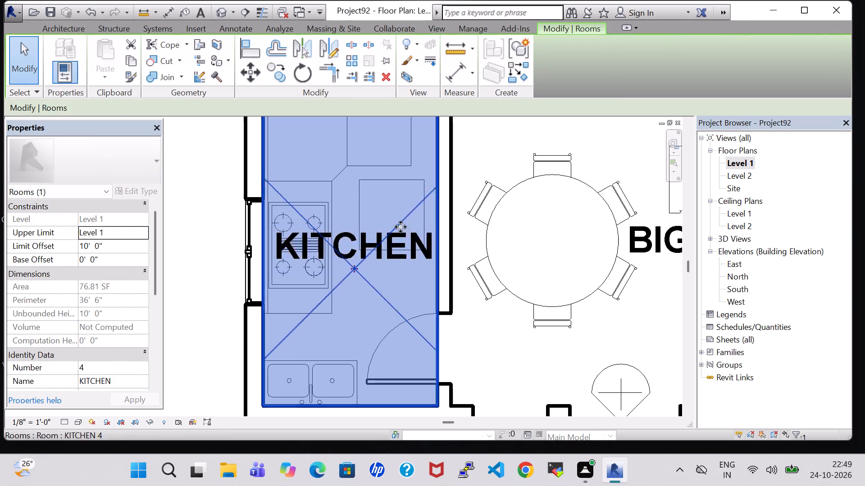
pyautogui.click(484, 123)
# Set the Panel2 Length of the kitchen's Work Station Cubicle 96" x 96" type to 0' 5".
pyautogui.click(375, 162)
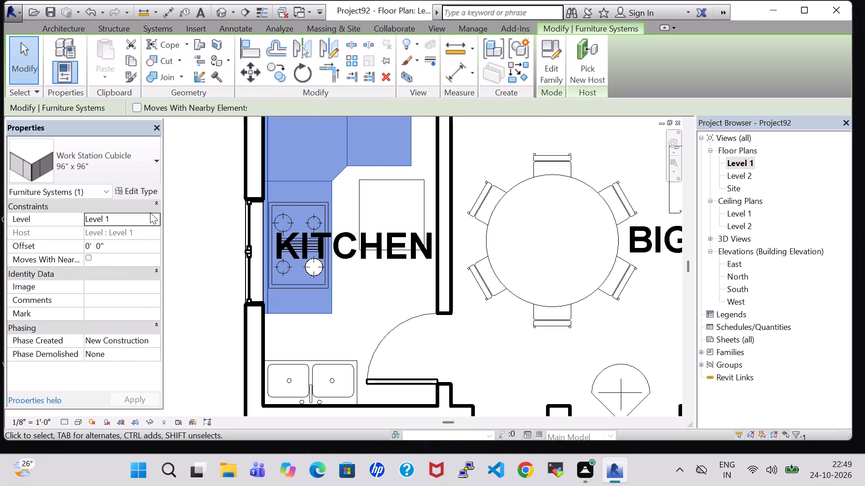
pyautogui.scroll(-4, 161, 202)
pyautogui.scroll(-3, 196, 238)
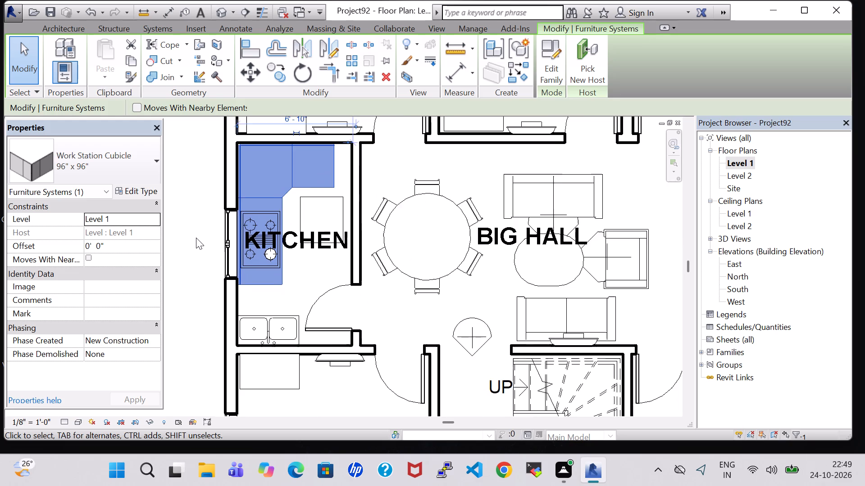
pyautogui.click(137, 192)
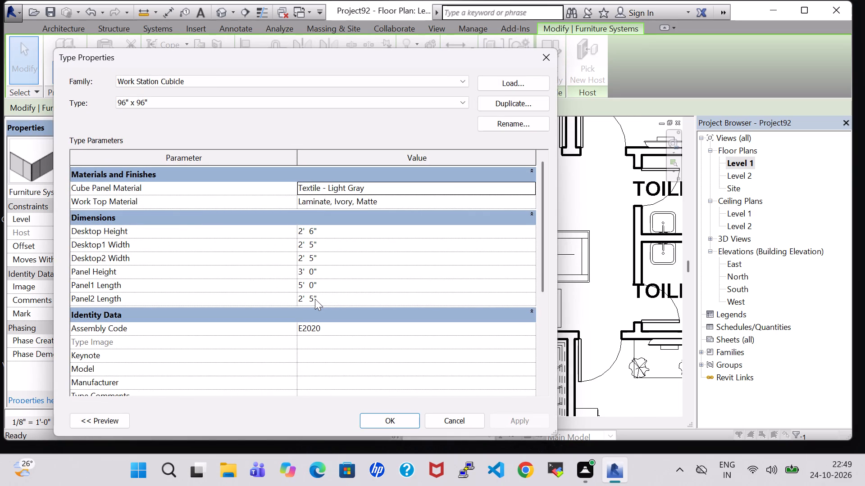
pyautogui.doubleClick(302, 299)
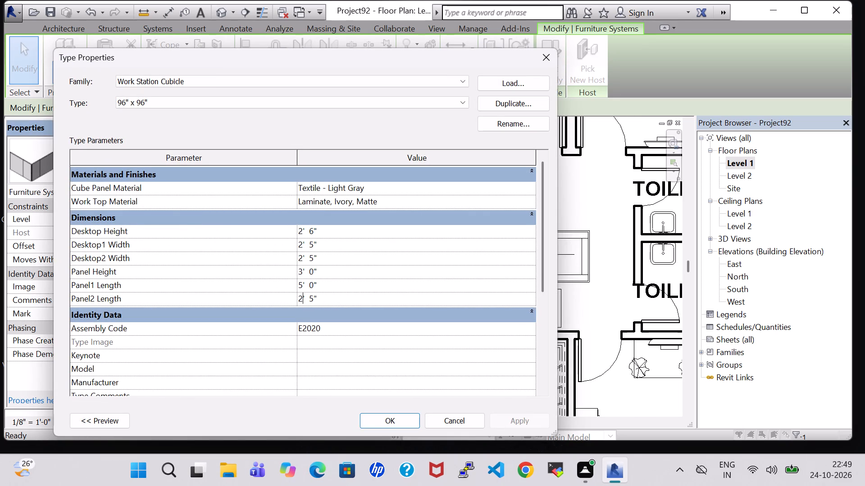
pyautogui.press('BackSpace')
pyautogui.press('0')
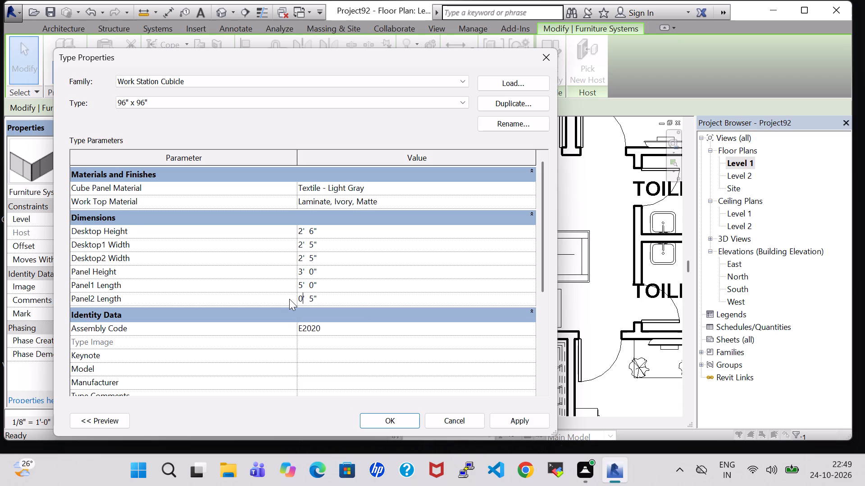
pyautogui.click(389, 425)
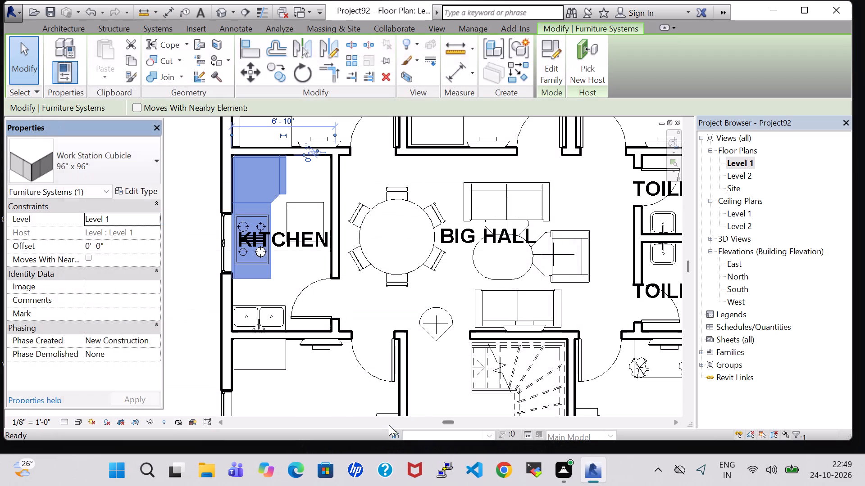
# Move the refrigerator about 2' 8" north and 4" east into the kitchen's northeast corner beside the shortened counter.
pyautogui.click(303, 202)
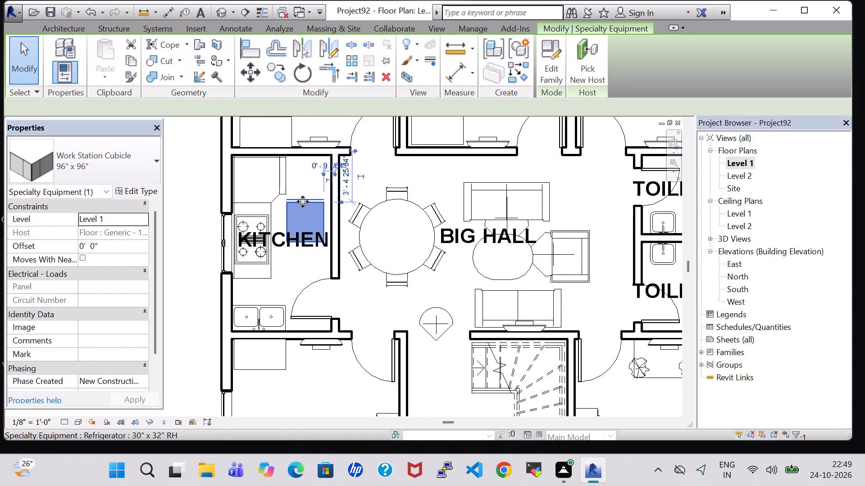
pyautogui.press('Up')
pyautogui.press('Up')
pyautogui.press('Up')
pyautogui.press('Up')
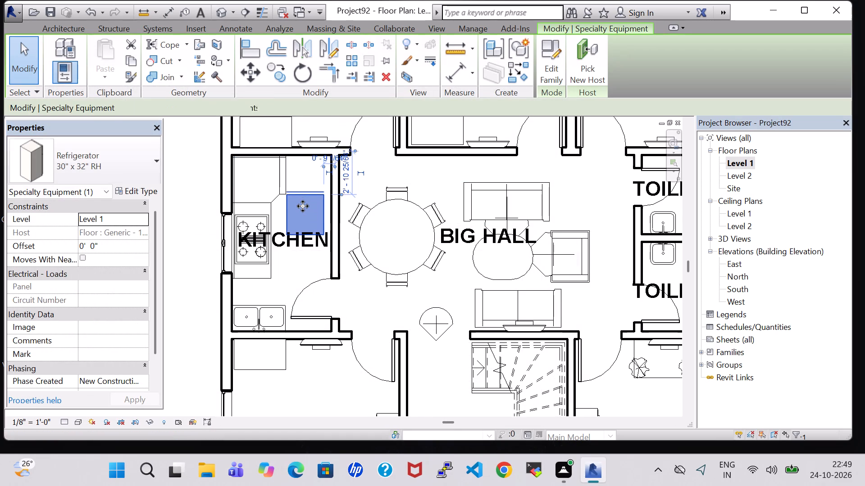
pyautogui.press('Right')
pyautogui.press('Up')
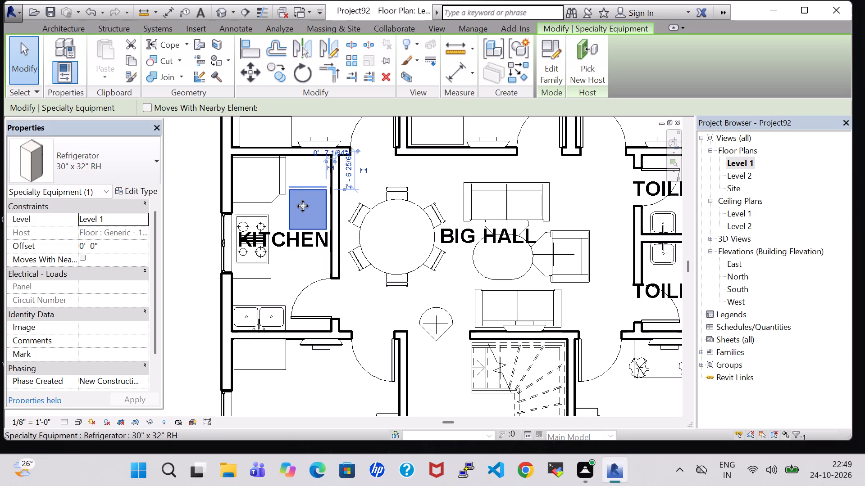
pyautogui.press('Up')
pyautogui.press('Up')
pyautogui.press('Up')
pyautogui.press('Up')
pyautogui.press('Up')
pyautogui.press('Up')
pyautogui.press('Up')
pyautogui.press('Up')
pyautogui.press('Up')
pyautogui.press('Up')
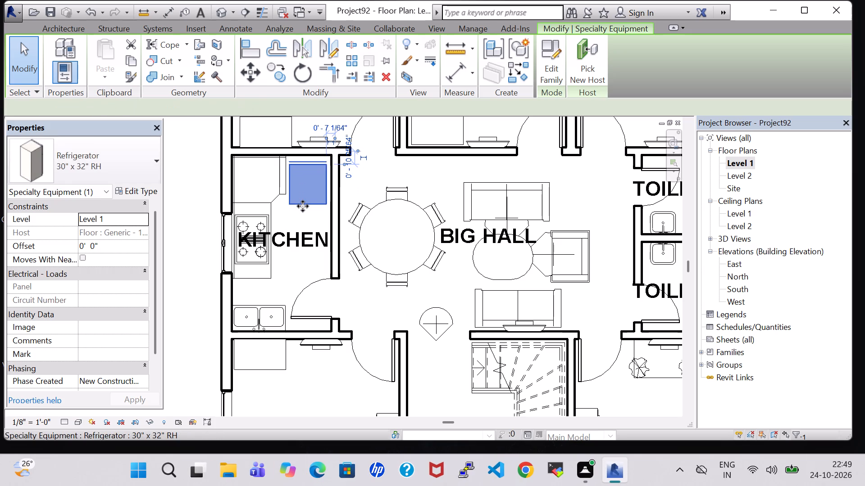
pyautogui.press('Up')
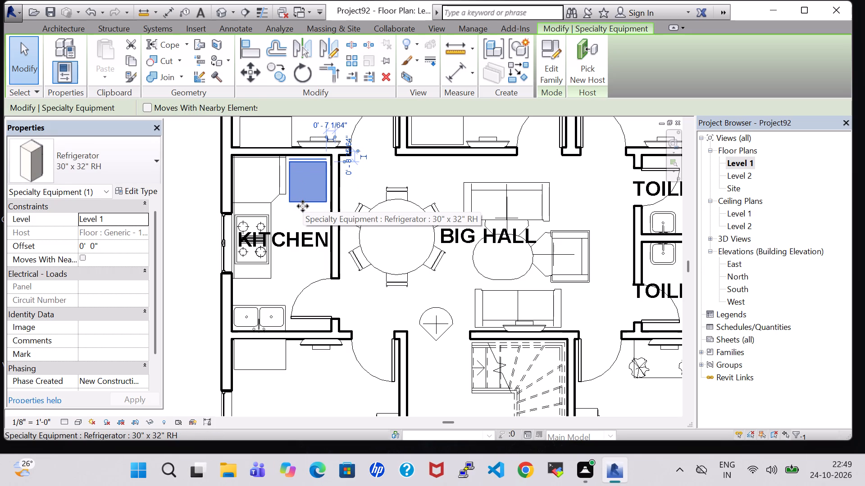
pyautogui.press('Right')
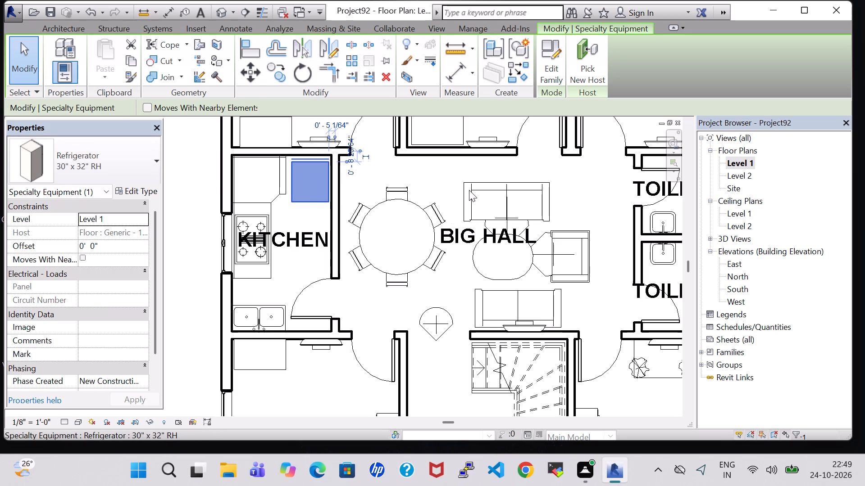
pyautogui.click(392, 297)
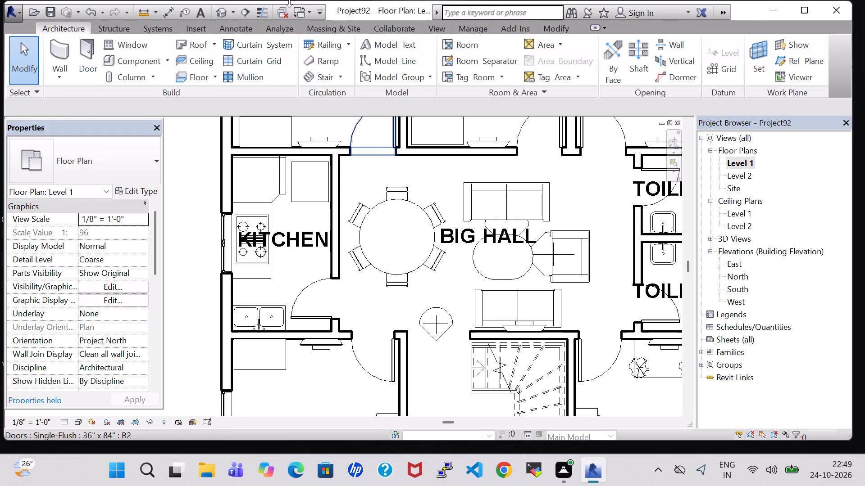
# Examine the repositioned refrigerator, shortened counter and cooktop of the kitchen in the 3D view.
pyautogui.click(225, 13)
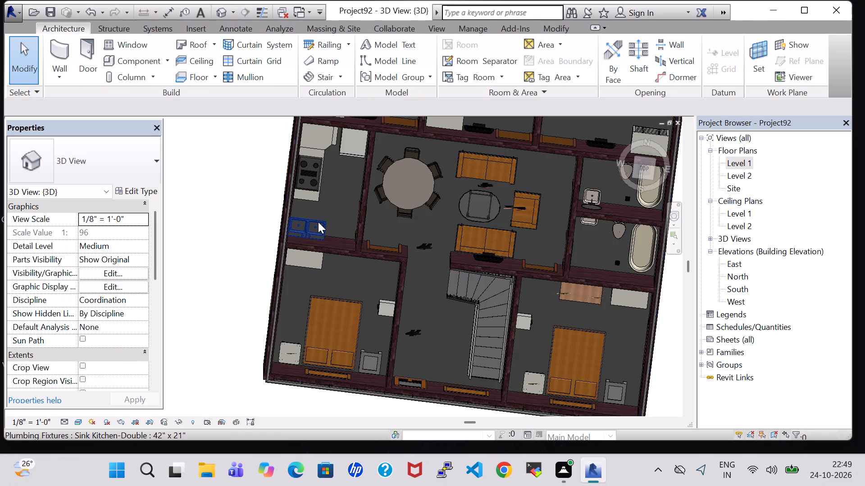
pyautogui.scroll(3, 318, 222)
pyautogui.keyDown('shift'); pyautogui.moveTo(327, 221); pyautogui.dragTo(334, 162, button='middle'); pyautogui.keyUp('shift')
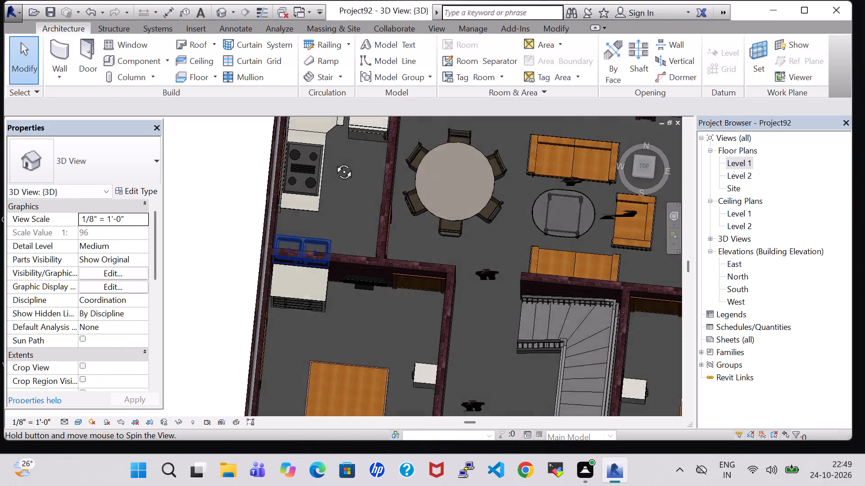
pyautogui.scroll(2, 334, 180)
pyautogui.keyDown('shift'); pyautogui.moveTo(340, 197); pyautogui.dragTo(347, 132, button='middle'); pyautogui.keyUp('shift')
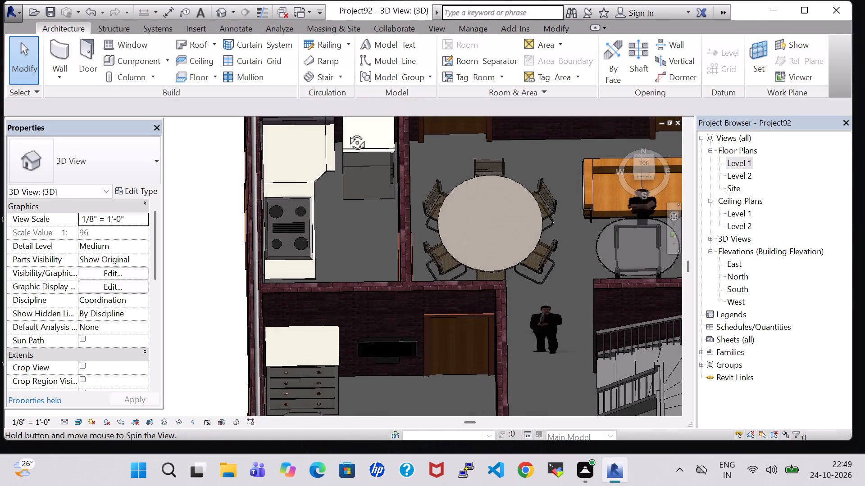
pyautogui.keyDown('shift'); pyautogui.moveTo(347, 132); pyautogui.dragTo(348, 117, button='middle'); pyautogui.keyUp('shift')
pyautogui.scroll(5, 355, 216)
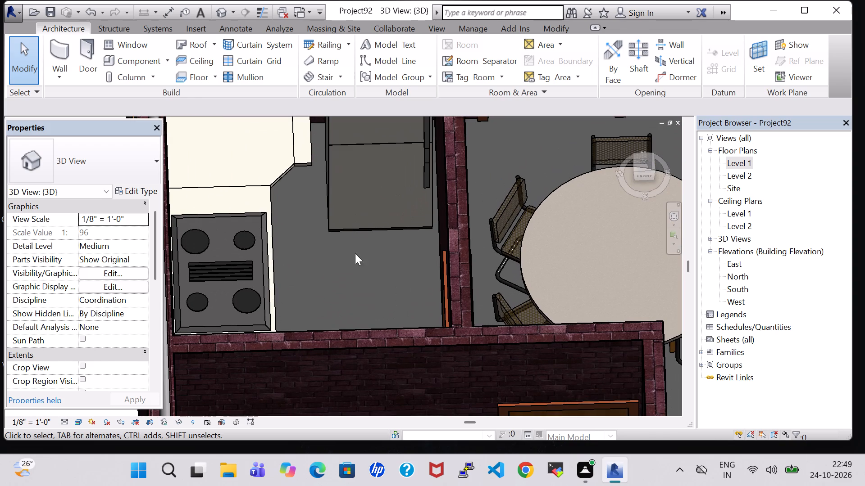
pyautogui.keyDown('shift'); pyautogui.moveTo(355, 253); pyautogui.dragTo(351, 201, button='middle'); pyautogui.keyUp('shift')
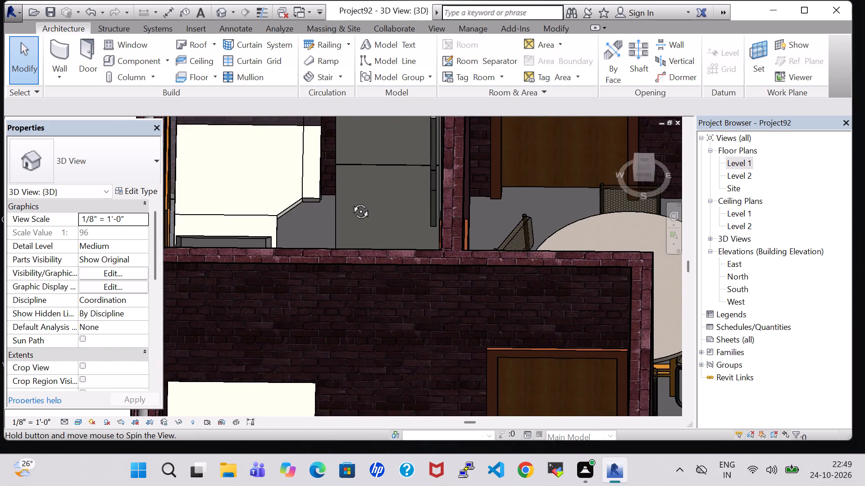
pyautogui.keyDown('shift'); pyautogui.moveTo(351, 201); pyautogui.dragTo(354, 226, button='middle'); pyautogui.keyUp('shift')
# From the Level 1 floor plan, load the Microwave family from the library's Specialty Equipment, Domestic folder.
pyautogui.doubleClick(739, 160)
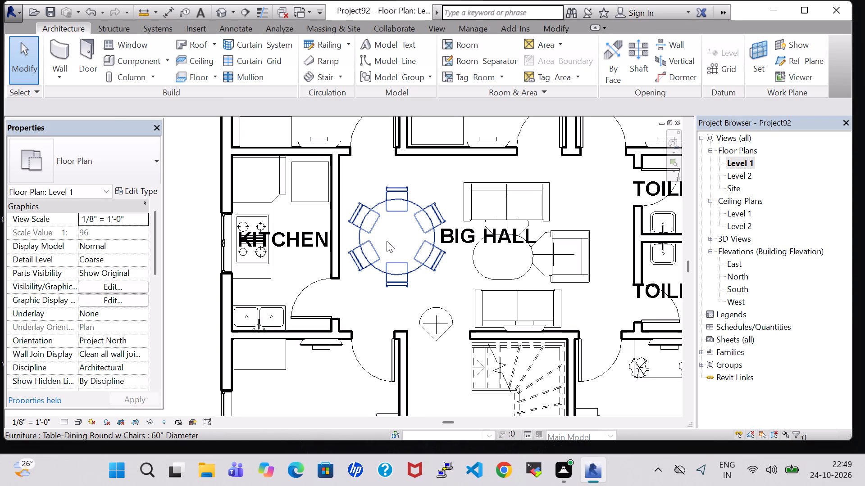
pyautogui.scroll(-4, 387, 241)
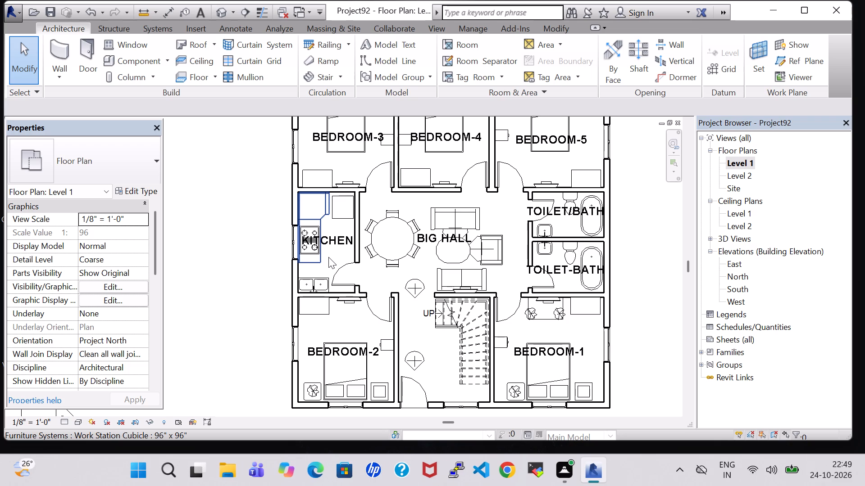
pyautogui.scroll(5, 328, 257)
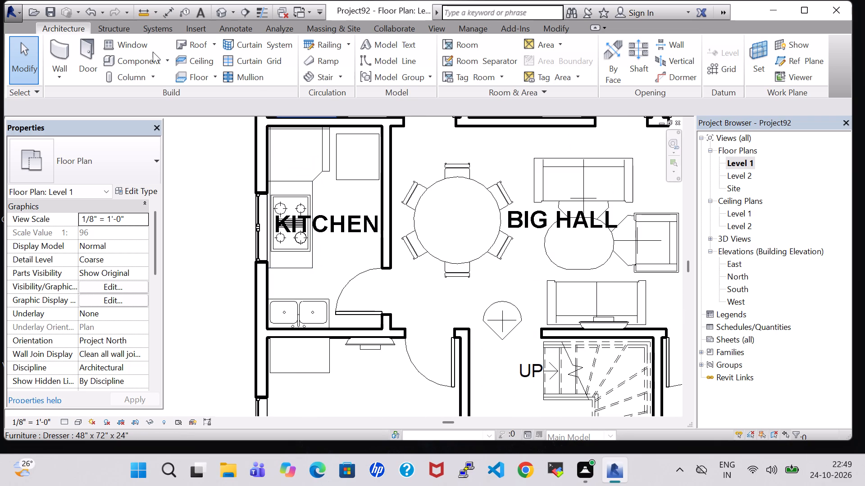
pyautogui.click(127, 66)
pyautogui.click(552, 66)
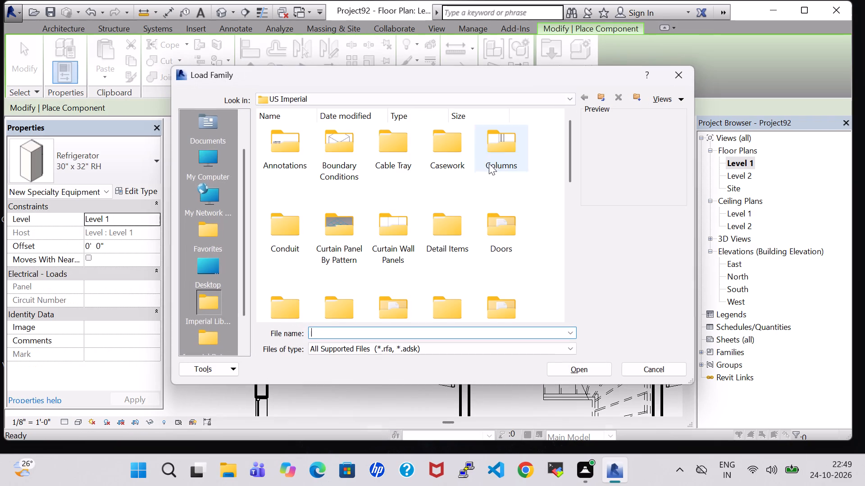
pyautogui.click(396, 244)
pyautogui.press('s')
pyautogui.doubleClick(347, 143)
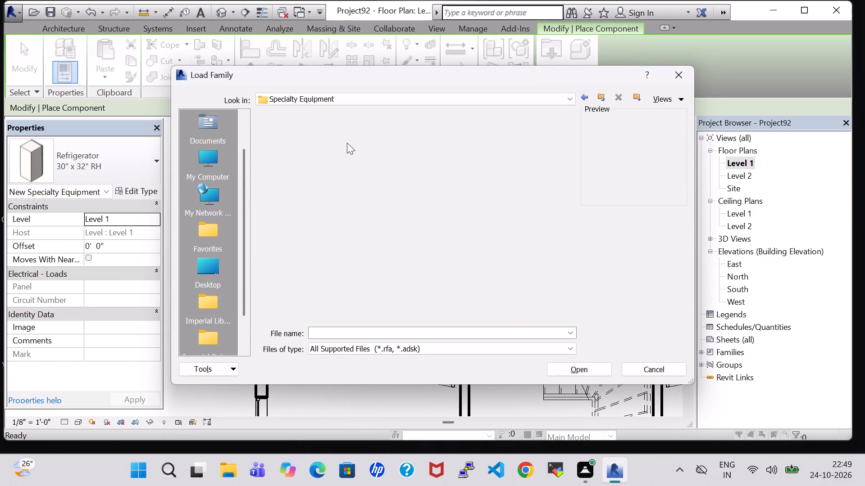
pyautogui.doubleClick(338, 143)
pyautogui.scroll(-1, 345, 165)
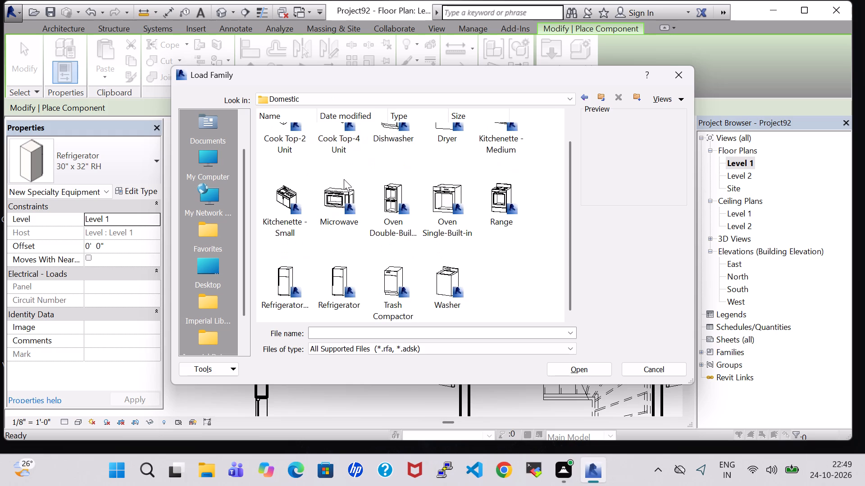
pyautogui.click(341, 210)
pyautogui.click(578, 372)
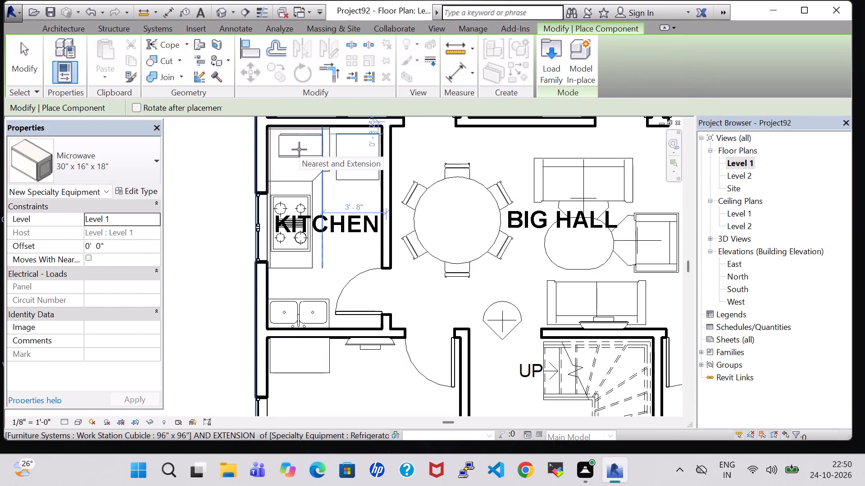
# Place a 30" x 16" x 18" microwave on the kitchen's northwest corner counter, with its long side parallel to the north wall.
pyautogui.press('space')
pyautogui.press('space')
pyautogui.press('space')
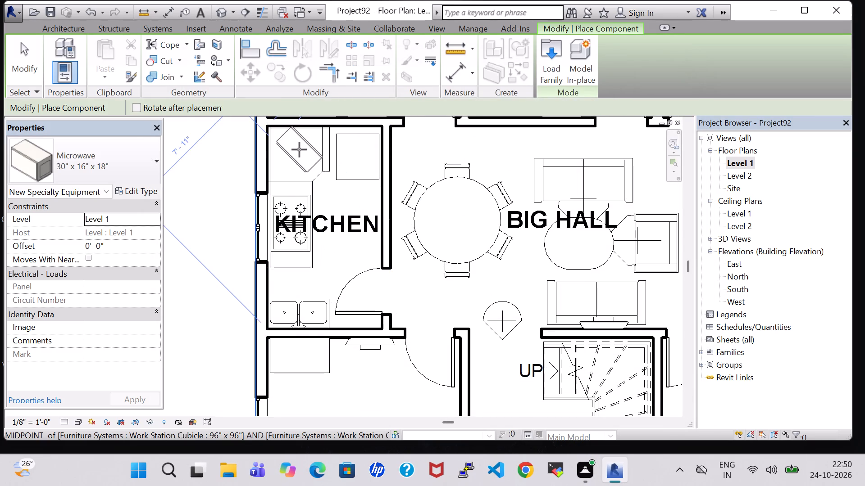
pyautogui.press('space')
pyautogui.click(299, 149)
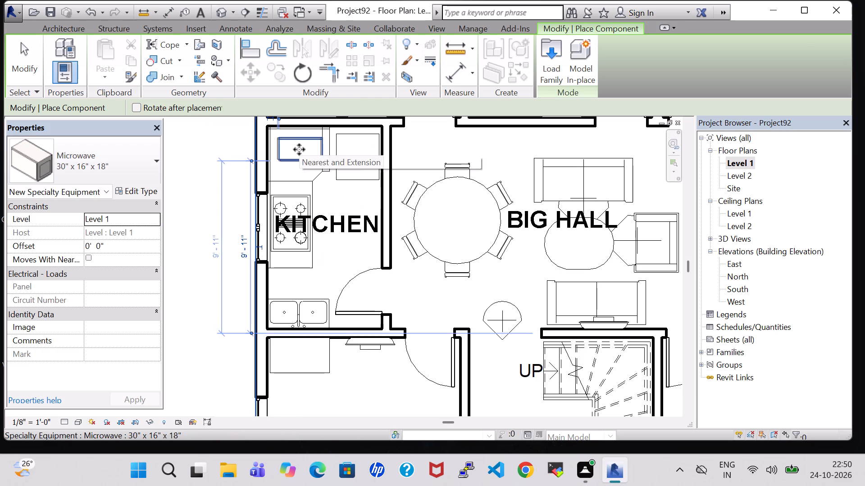
pyautogui.press('Escape')
pyautogui.press('Escape')
# Nudge the microwave about 4" south and slightly east on the corner counter.
pyautogui.click(299, 154)
pyautogui.press('Down')
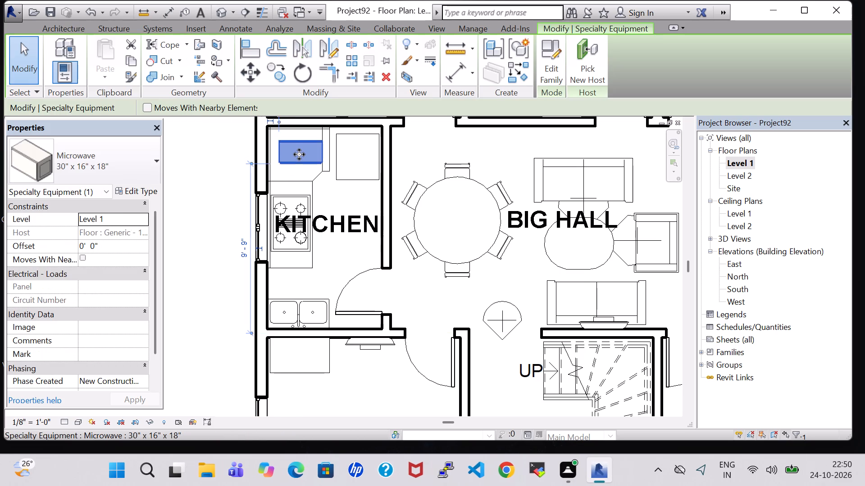
pyautogui.press('Down')
pyautogui.press('Right')
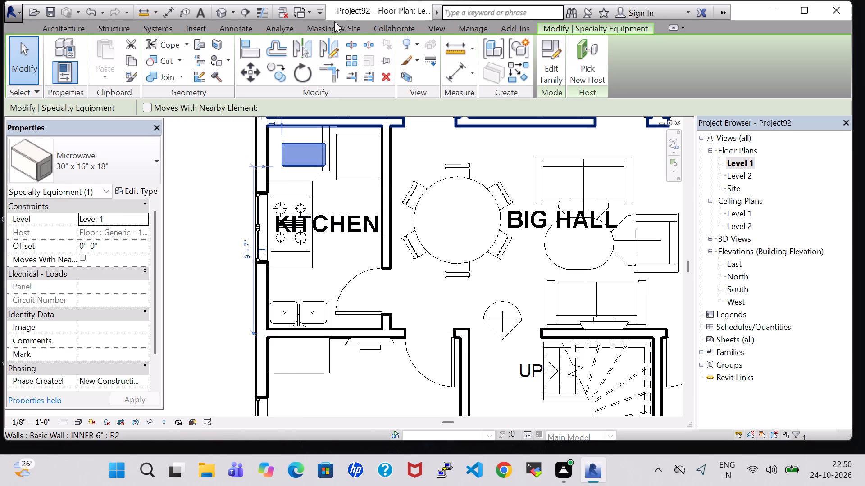
# Rotate the microwave 180° in the 3D view so its door faces into the kitchen.
pyautogui.click(228, 10)
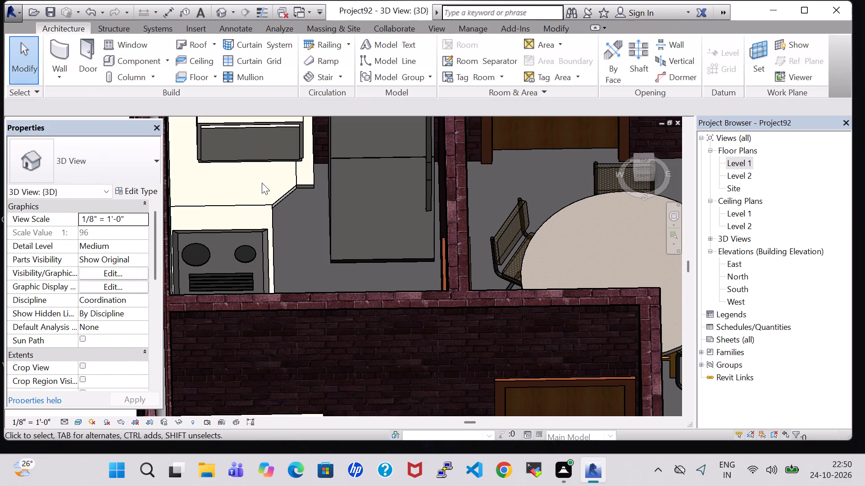
pyautogui.keyDown('shift'); pyautogui.moveTo(264, 194); pyautogui.dragTo(264, 167, button='middle'); pyautogui.keyUp('shift')
pyautogui.click(254, 139)
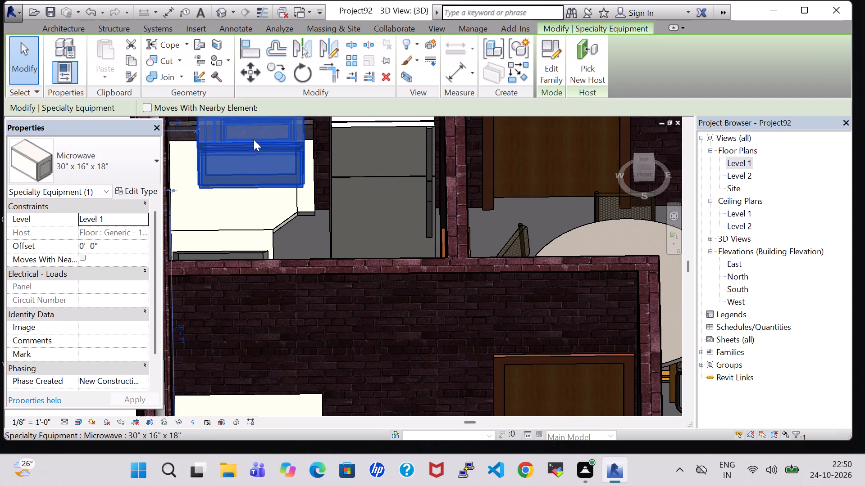
pyautogui.press('space')
pyautogui.press('space')
pyautogui.click(261, 208)
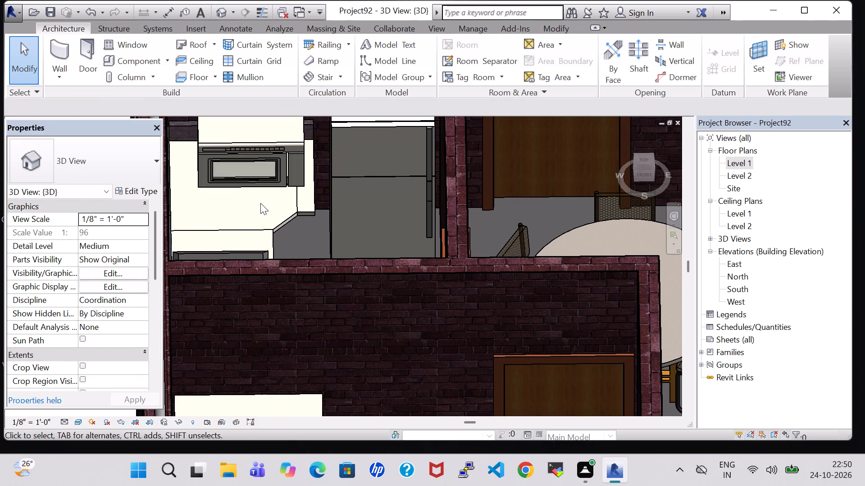
# Nudge the microwave about 3 3/4" south and 3 3/4" west on the corner counter.
pyautogui.click(262, 170)
pyautogui.click(263, 156)
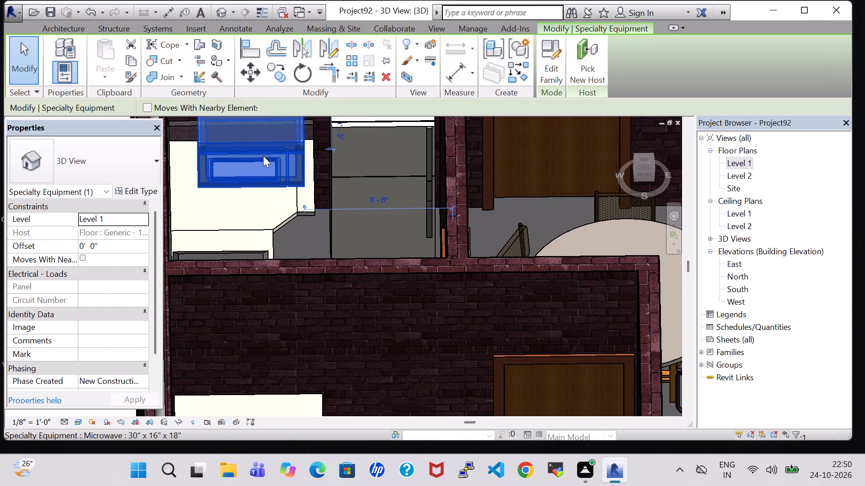
pyautogui.press('Down')
pyautogui.press('Down')
pyautogui.press('Down')
pyautogui.press('Down')
pyautogui.press('Down')
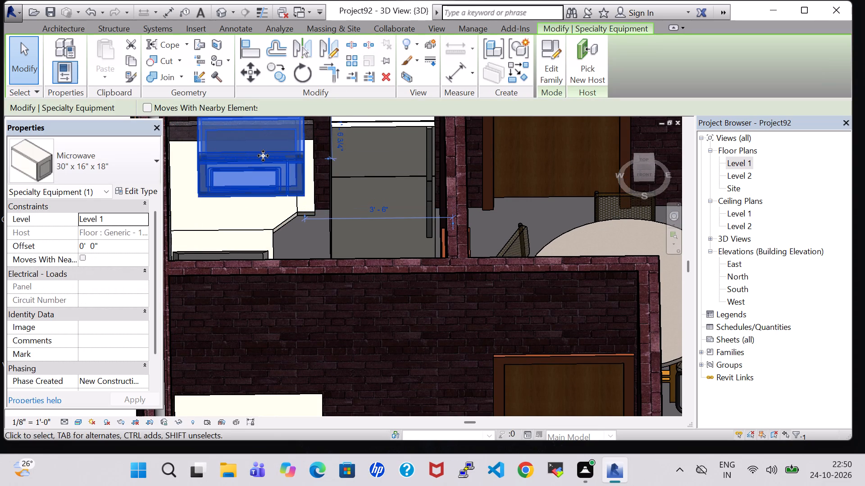
pyautogui.press('Left')
pyautogui.press('Left')
pyautogui.press('Left')
pyautogui.press('Left')
pyautogui.press('Left')
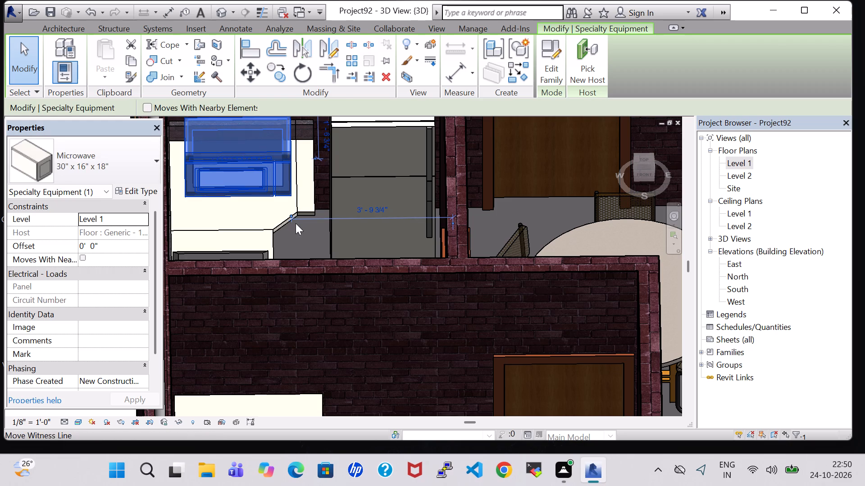
pyautogui.click(301, 230)
# Examine the kitchen's microwave, cooktop counter and sink, and the adjoining rooms, from several angles in 3D.
pyautogui.moveTo(301, 230); pyautogui.dragTo(281, 237, button='middle')
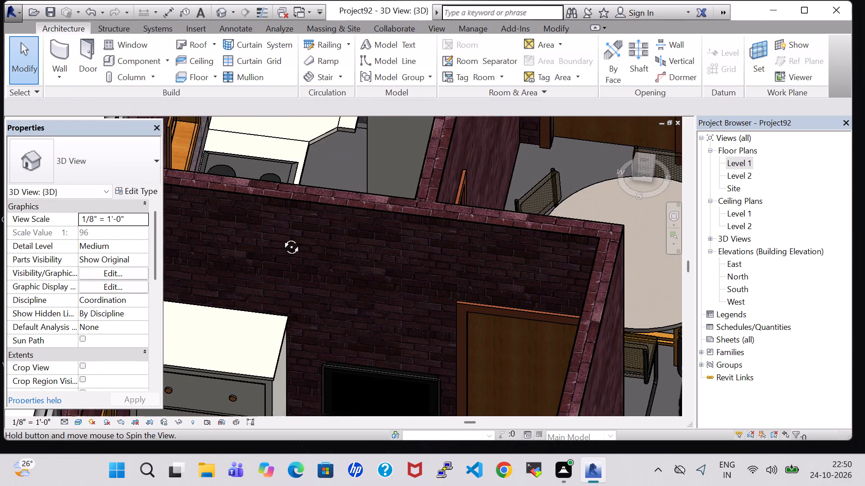
pyautogui.moveTo(281, 237); pyautogui.dragTo(280, 237, button='middle')
pyautogui.moveTo(339, 146); pyautogui.dragTo(280, 164, button='middle')
pyautogui.moveTo(372, 144); pyautogui.dragTo(328, 200, button='middle')
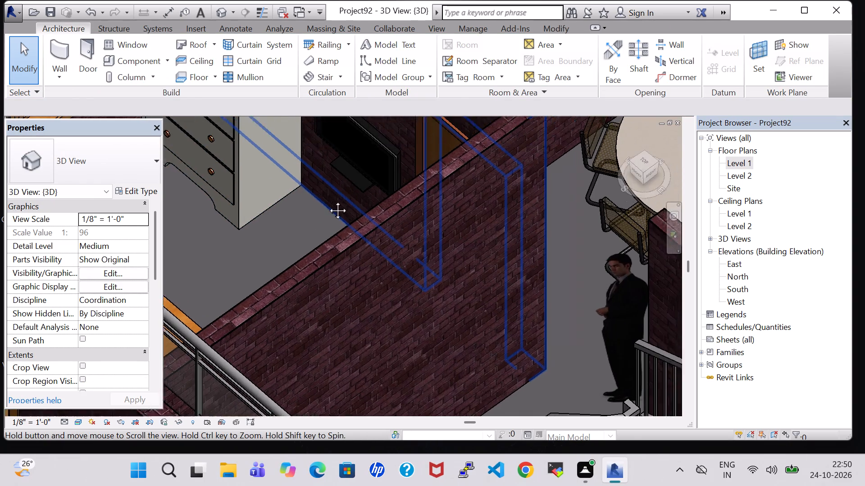
pyautogui.moveTo(328, 200); pyautogui.dragTo(150, 375, button='middle')
pyautogui.moveTo(269, 197); pyautogui.dragTo(398, 405, button='middle')
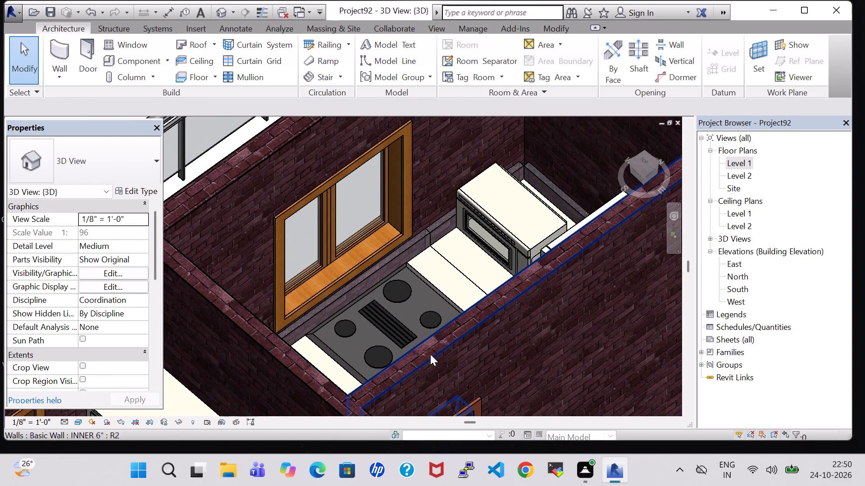
pyautogui.keyDown('shift'); pyautogui.moveTo(459, 240); pyautogui.dragTo(438, 281, button='middle'); pyautogui.keyUp('shift')
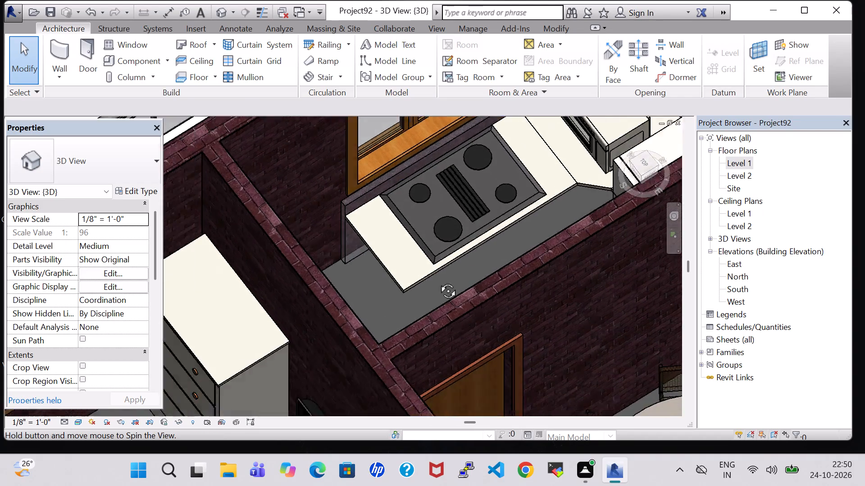
pyautogui.keyDown('shift'); pyautogui.moveTo(438, 281); pyautogui.dragTo(408, 265, button='middle'); pyautogui.keyUp('shift')
pyautogui.moveTo(570, 153); pyautogui.dragTo(532, 171, button='middle')
pyautogui.moveTo(537, 171); pyautogui.dragTo(522, 184, button='middle')
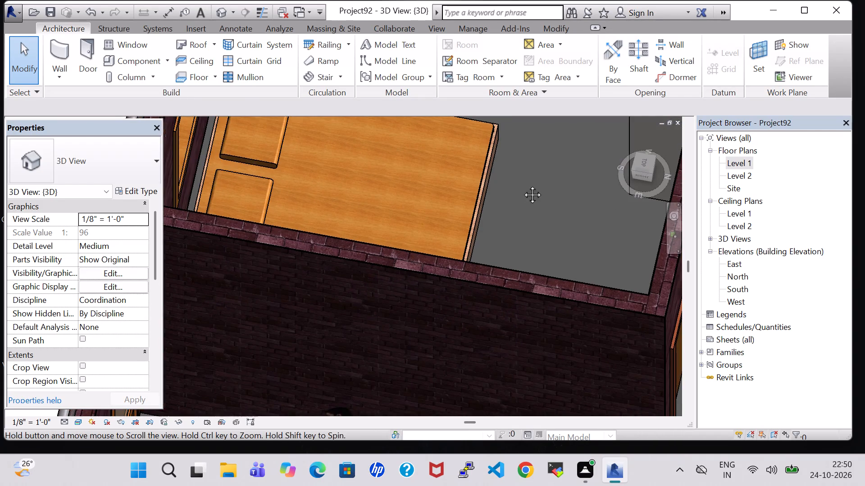
pyautogui.moveTo(522, 184); pyautogui.dragTo(296, 292, button='middle')
pyautogui.keyDown('shift'); pyautogui.moveTo(602, 223); pyautogui.dragTo(601, 233, button='middle'); pyautogui.keyUp('shift')
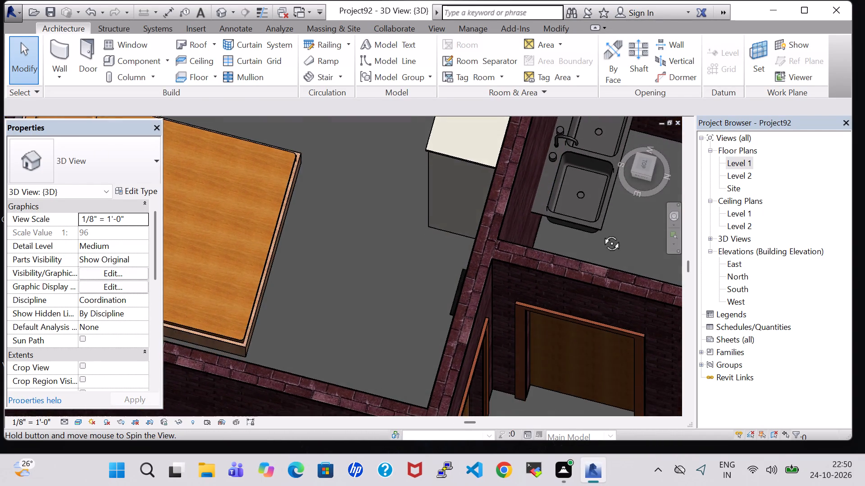
pyautogui.keyDown('shift'); pyautogui.moveTo(601, 233); pyautogui.dragTo(670, 189, button='middle'); pyautogui.keyUp('shift')
pyautogui.moveTo(371, 279); pyautogui.dragTo(631, 168, button='middle')
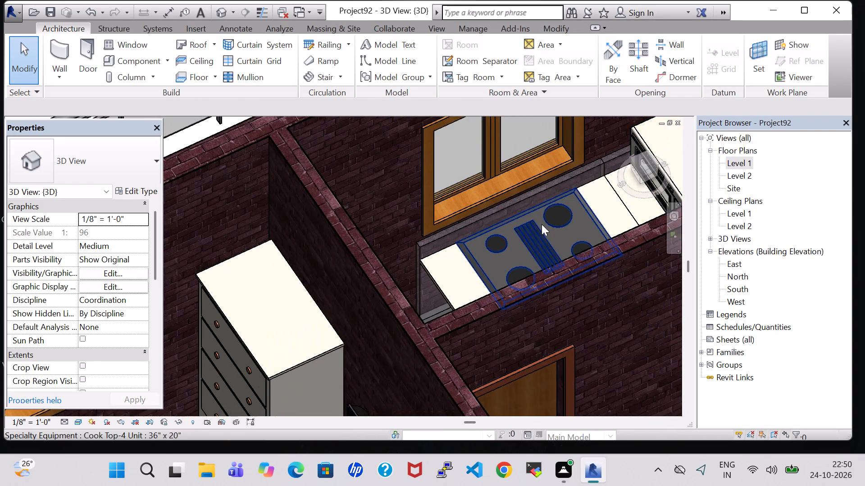
pyautogui.scroll(-7, 466, 283)
pyautogui.moveTo(423, 316); pyautogui.dragTo(450, 226, button='middle')
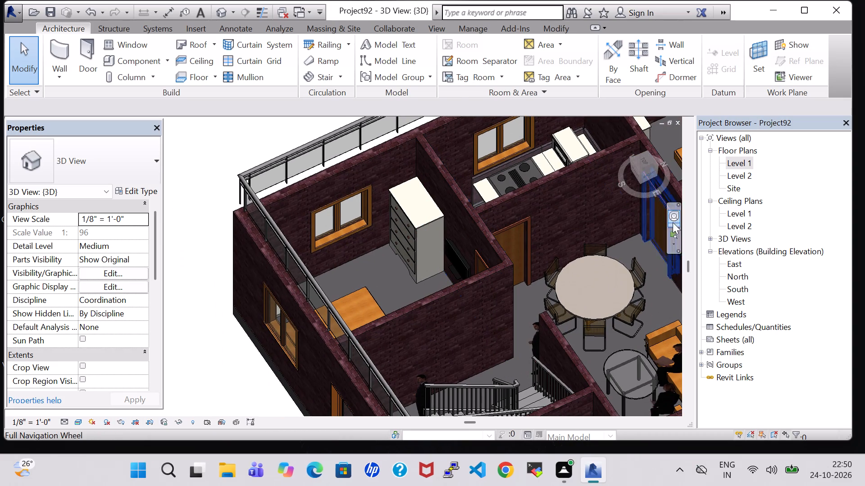
# Return to the Level 1 floor plan and view the house layout around the kitchen.
pyautogui.doubleClick(740, 163)
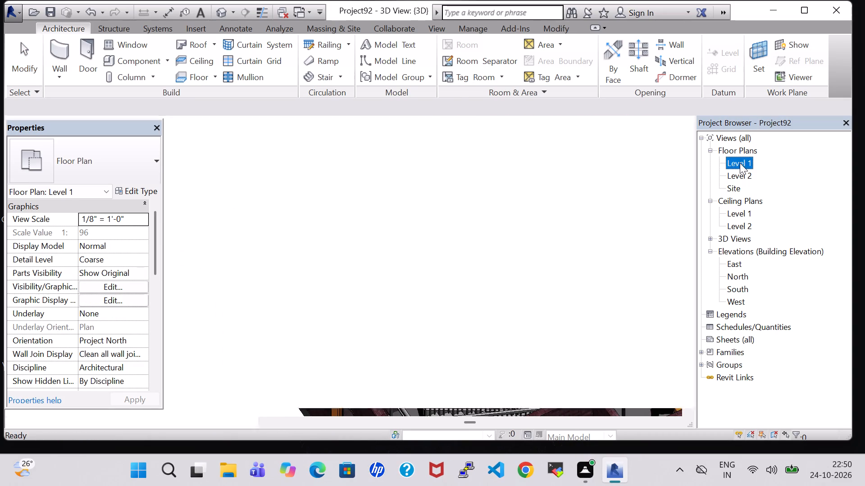
pyautogui.scroll(-9, 383, 178)
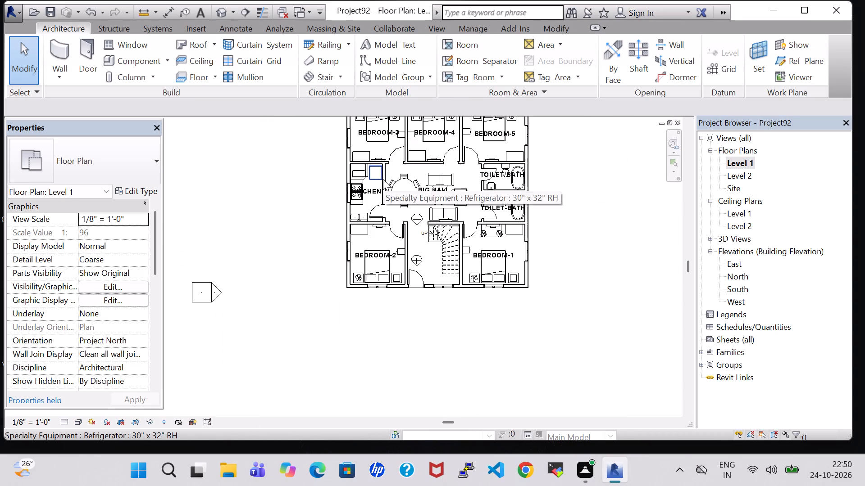
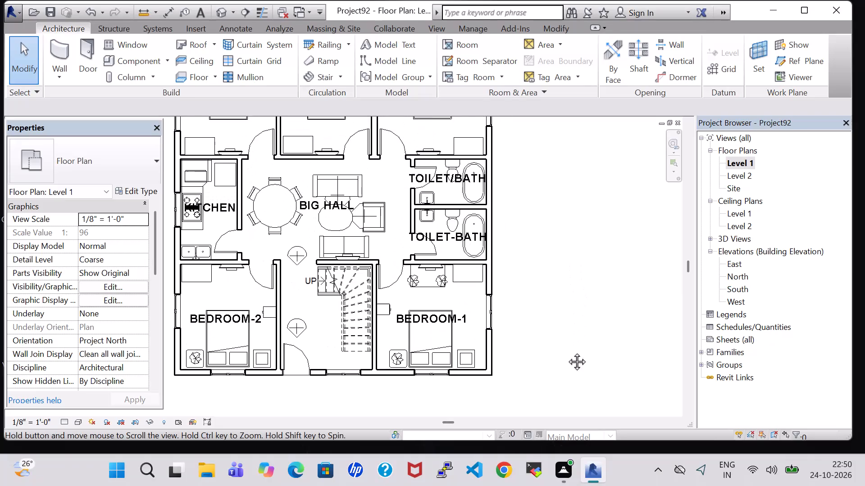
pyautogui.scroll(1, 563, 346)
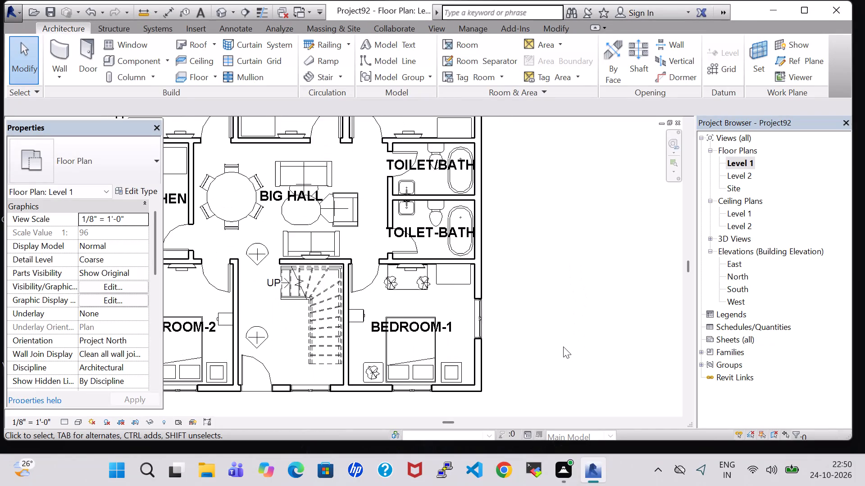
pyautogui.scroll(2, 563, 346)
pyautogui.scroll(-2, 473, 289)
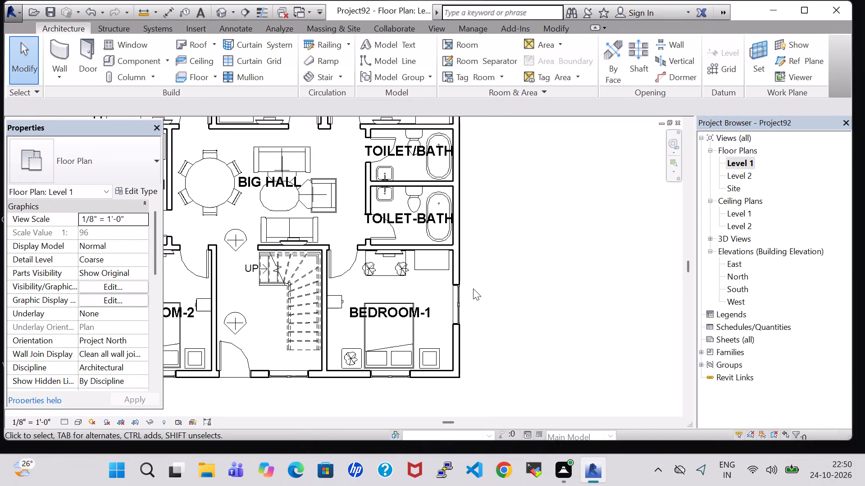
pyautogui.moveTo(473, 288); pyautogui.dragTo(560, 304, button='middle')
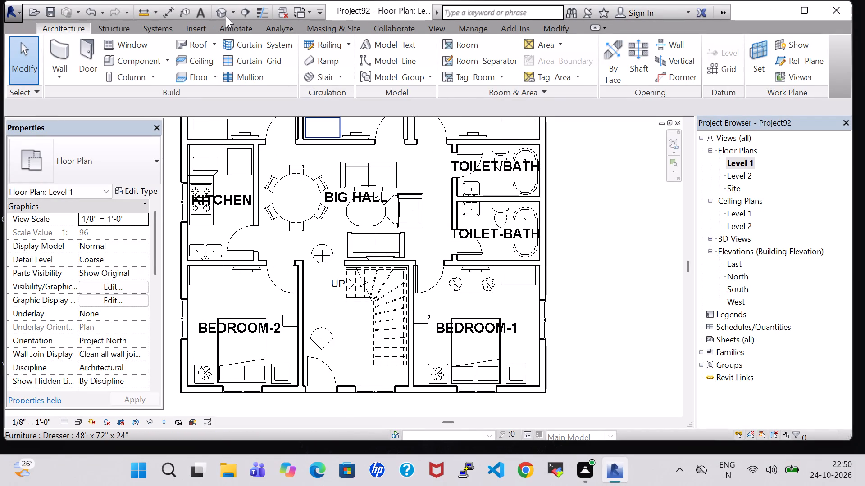
# Turn on visibility of the Roofs category in the 3D view and look over the whole roofed house.
pyautogui.click(226, 16)
pyautogui.scroll(-4, 353, 245)
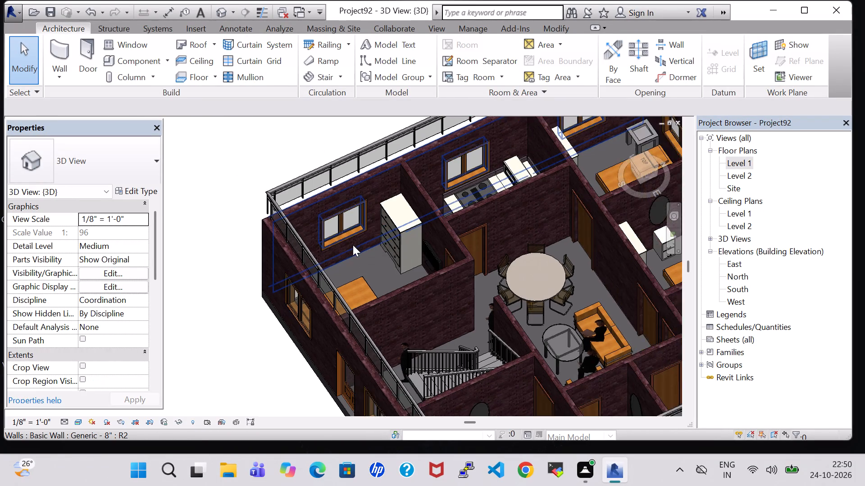
pyautogui.write('VG')
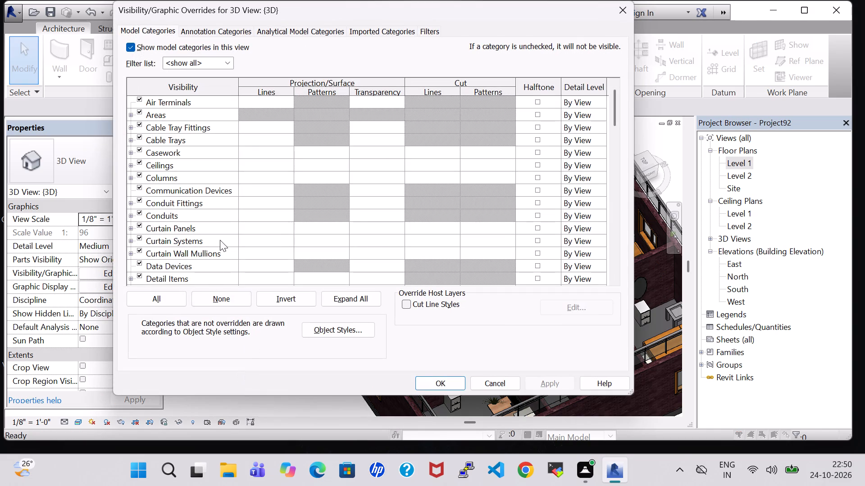
pyautogui.scroll(-16, 215, 203)
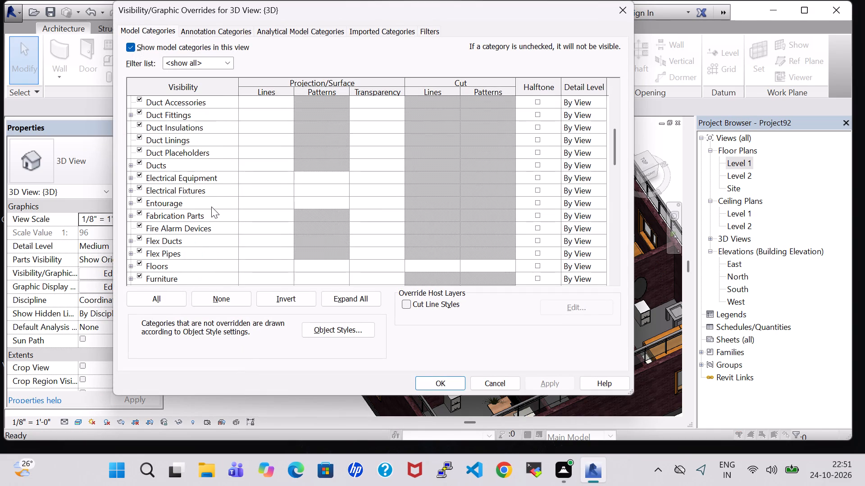
pyautogui.press('r')
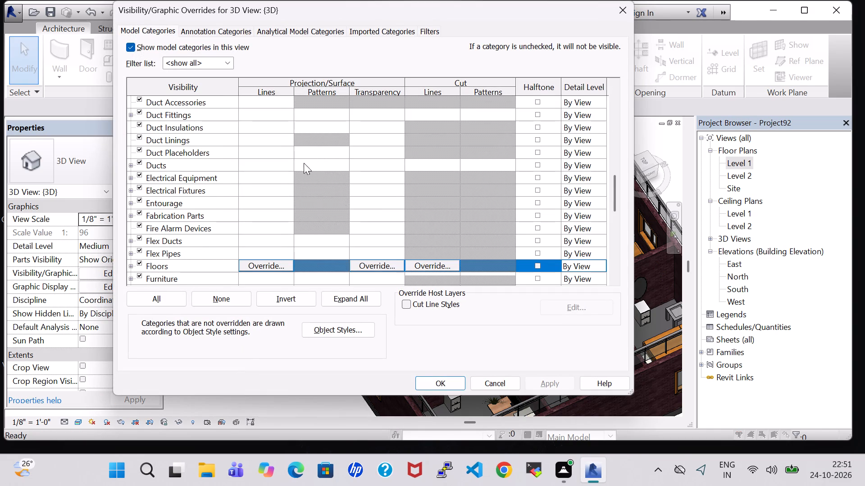
pyautogui.scroll(-4, 303, 164)
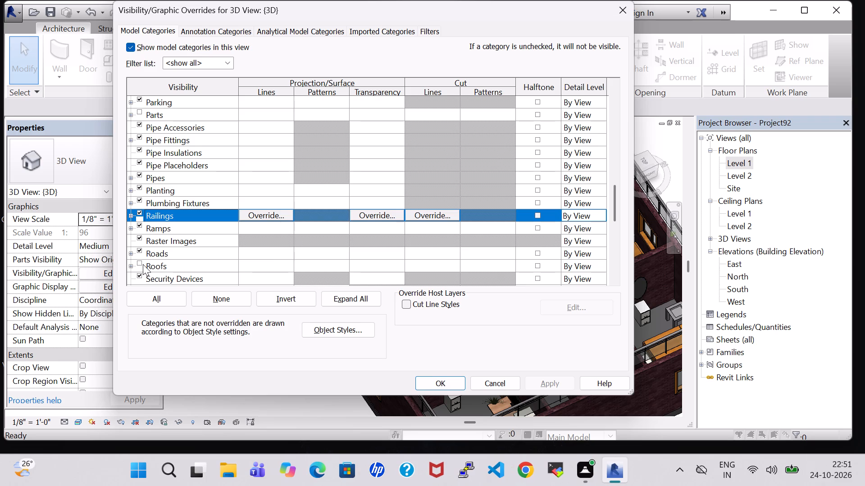
pyautogui.click(139, 262)
pyautogui.click(446, 381)
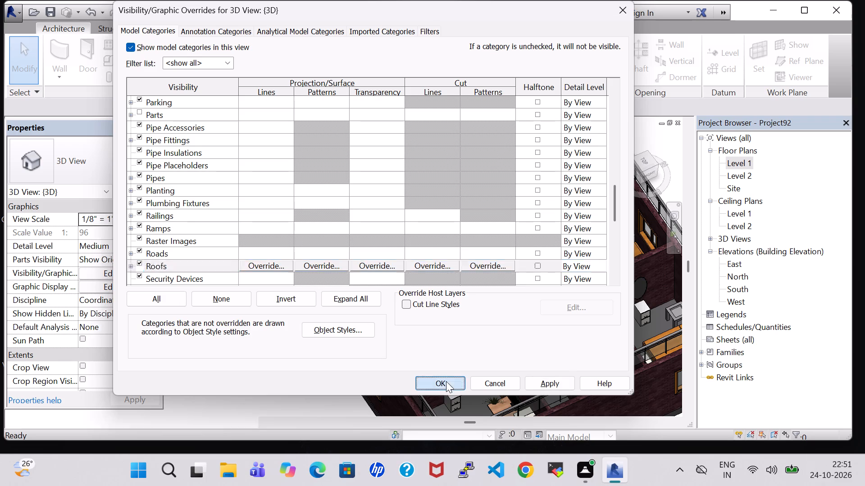
pyautogui.scroll(-3, 511, 219)
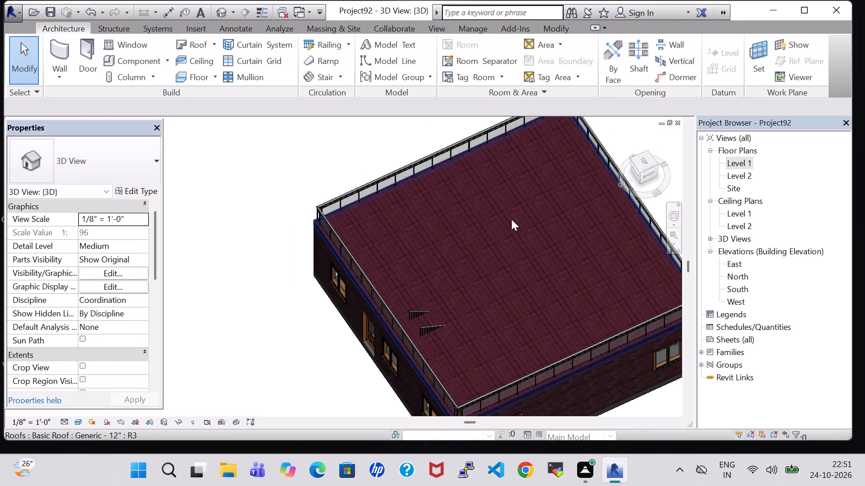
pyautogui.scroll(-2, 511, 219)
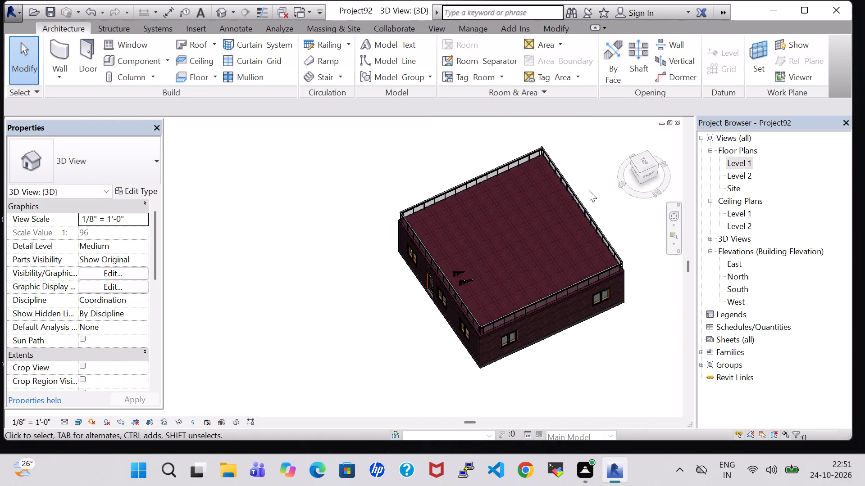
# Return to the Level 1 floor plan and examine the hall, kitchen, staircase and bedroom layout.
pyautogui.doubleClick(731, 166)
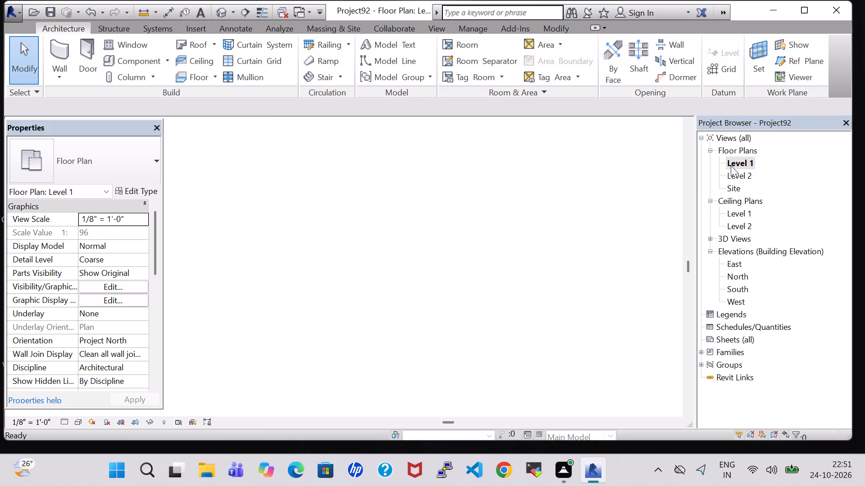
pyautogui.scroll(-3, 518, 297)
pyautogui.middleClick(518, 297)
pyautogui.scroll(1, 518, 297)
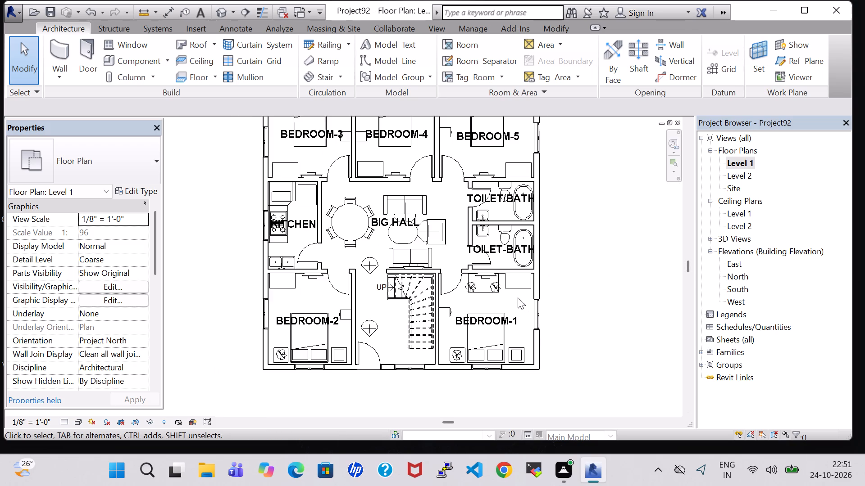
pyautogui.scroll(3, 518, 297)
pyautogui.moveTo(575, 222); pyautogui.dragTo(664, 262, button='middle')
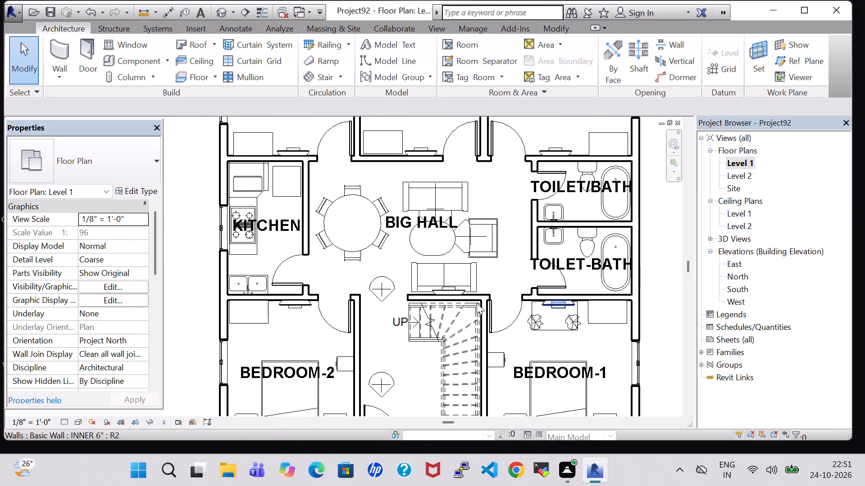
pyautogui.scroll(-3, 383, 323)
pyautogui.moveTo(378, 335); pyautogui.dragTo(396, 273, button='middle')
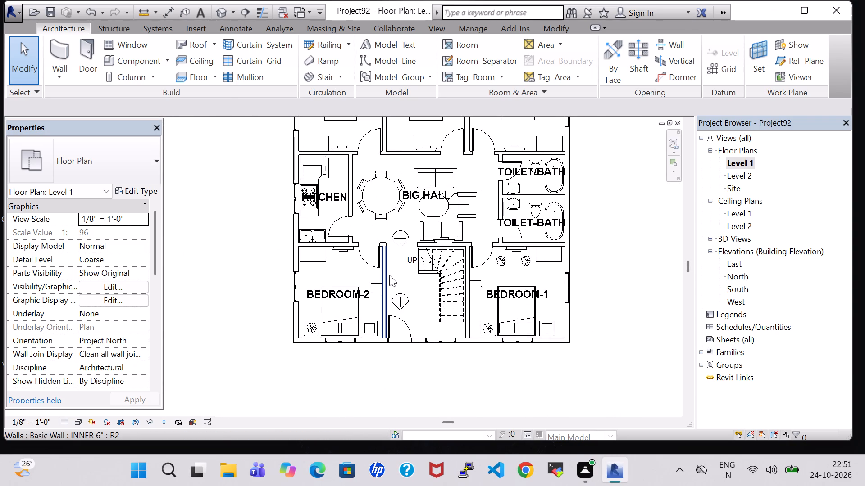
pyautogui.scroll(3, 389, 275)
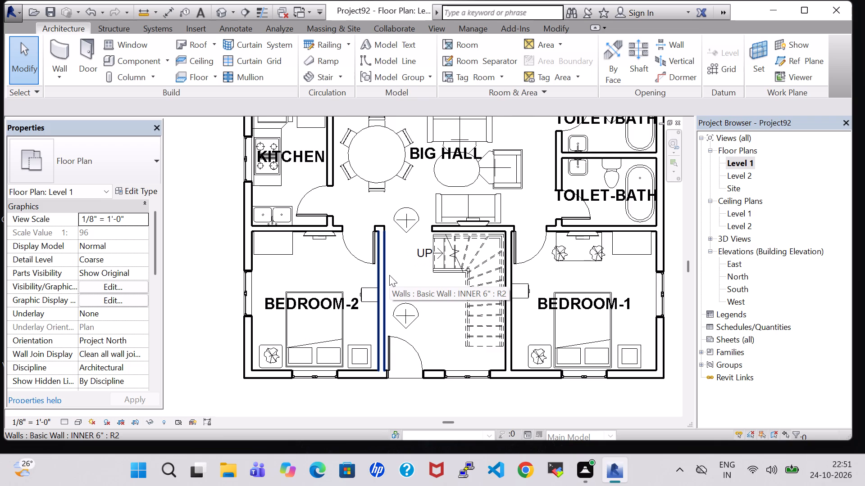
pyautogui.scroll(1, 389, 275)
pyautogui.moveTo(389, 275); pyautogui.dragTo(410, 307, button='middle')
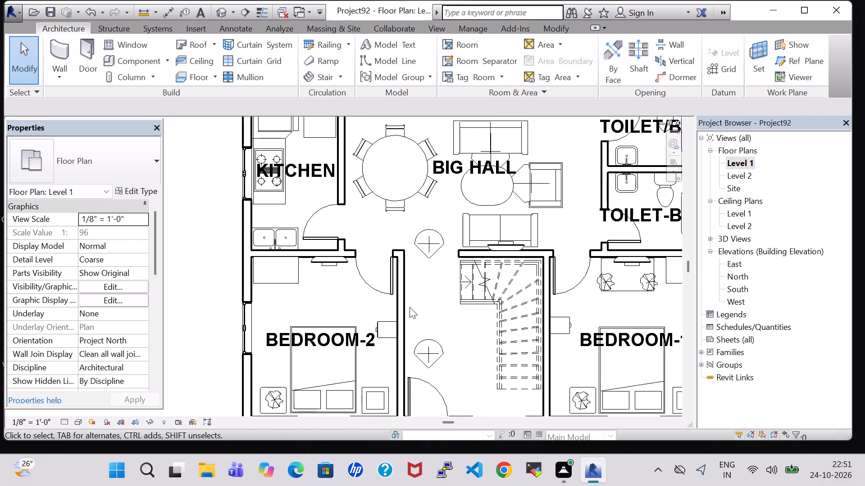
pyautogui.scroll(-4, 410, 307)
pyautogui.moveTo(409, 303); pyautogui.dragTo(409, 350, button='middle')
pyautogui.scroll(5, 407, 346)
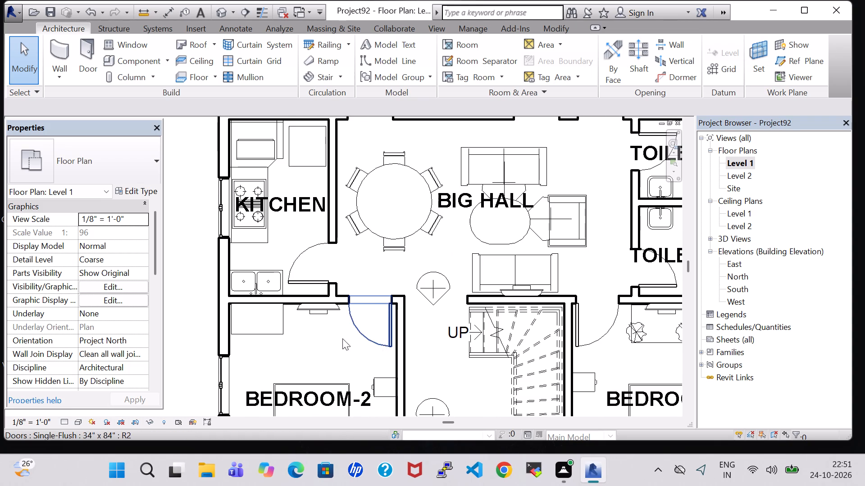
# Inspect the type properties of the dresser in Bedroom-2 without changing them.
pyautogui.click(242, 326)
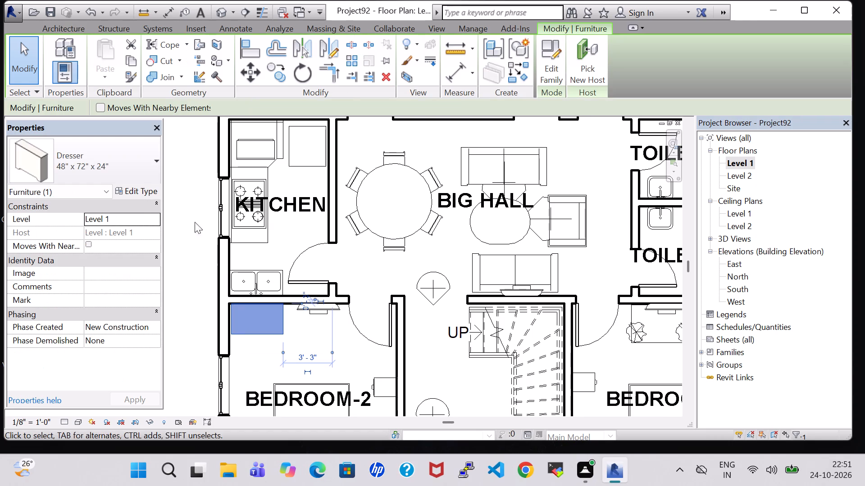
pyautogui.click(141, 193)
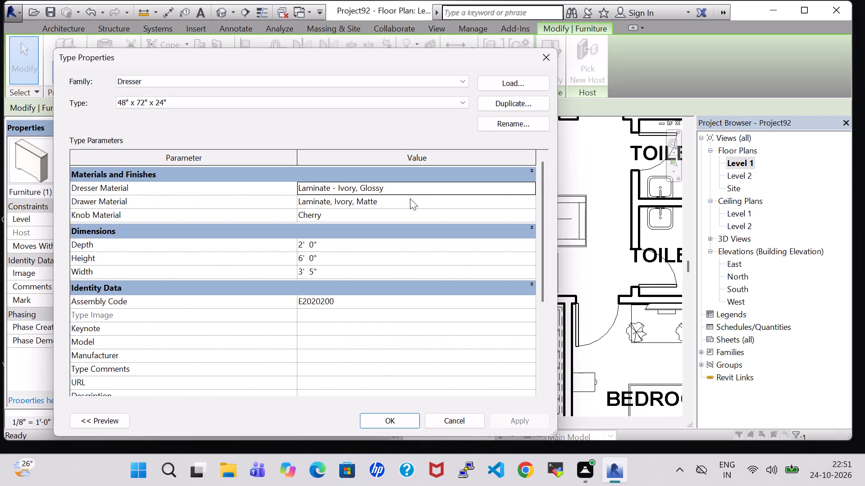
pyautogui.click(547, 54)
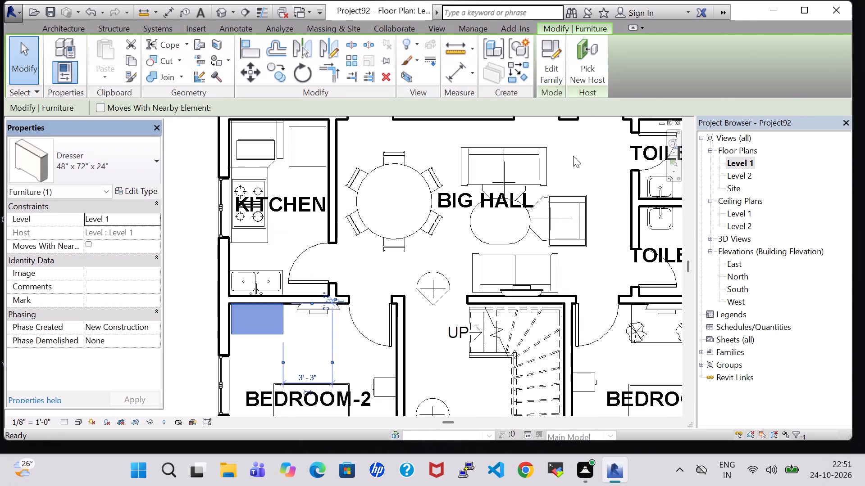
pyautogui.click(573, 157)
# Rename the BIG HALL room as DINING/LIVING ROOM through its room tag.
pyautogui.scroll(-5, 573, 158)
pyautogui.moveTo(573, 158); pyautogui.dragTo(464, 231, button='middle')
pyautogui.scroll(3, 464, 231)
pyautogui.doubleClick(393, 258)
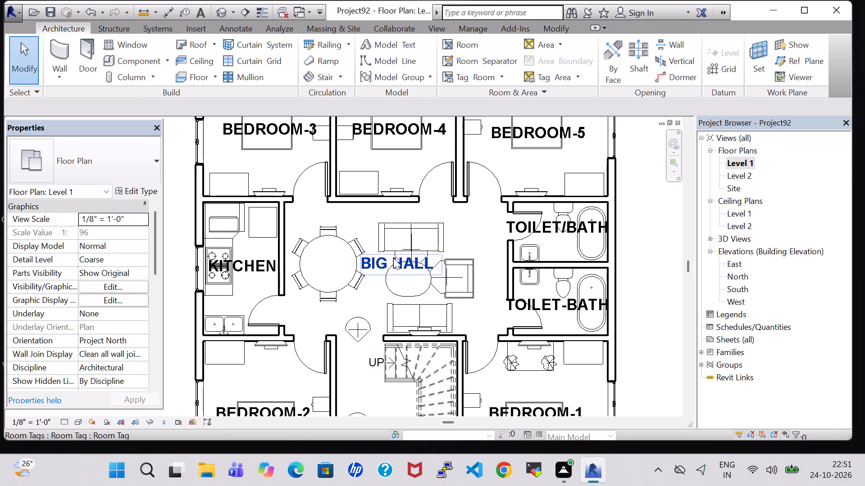
pyautogui.press('BackSpace')
pyautogui.press('d')
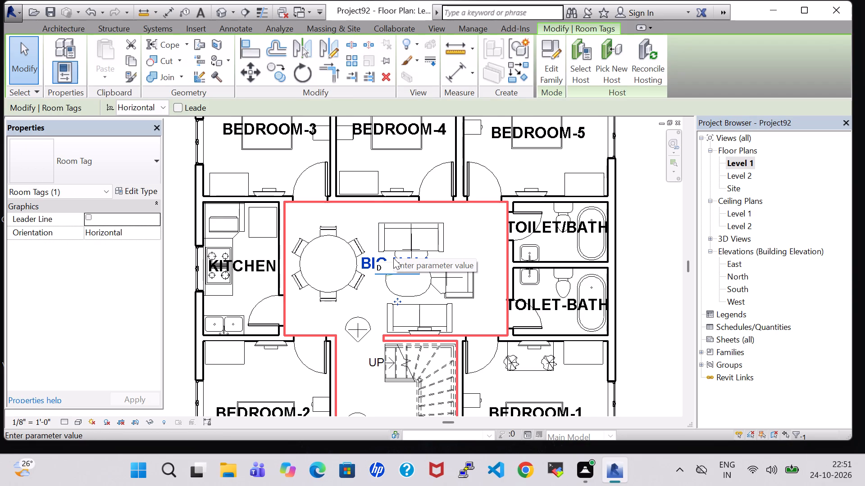
pyautogui.write('INING')
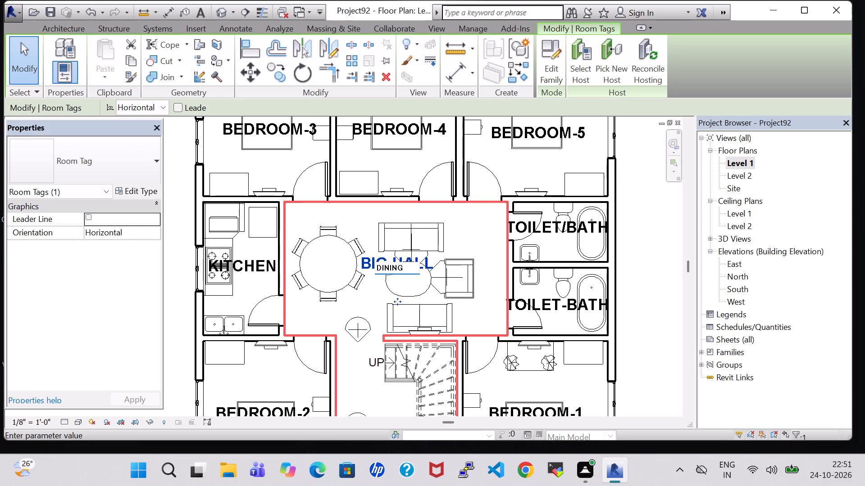
pyautogui.press('/')
pyautogui.write('LIVONG')
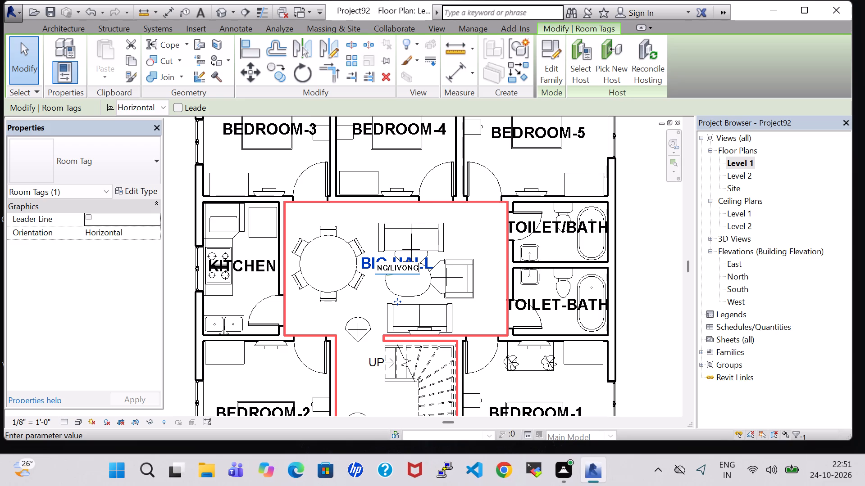
pyautogui.press('BackSpace')
pyautogui.press('BackSpace')
pyautogui.press('BackSpace')
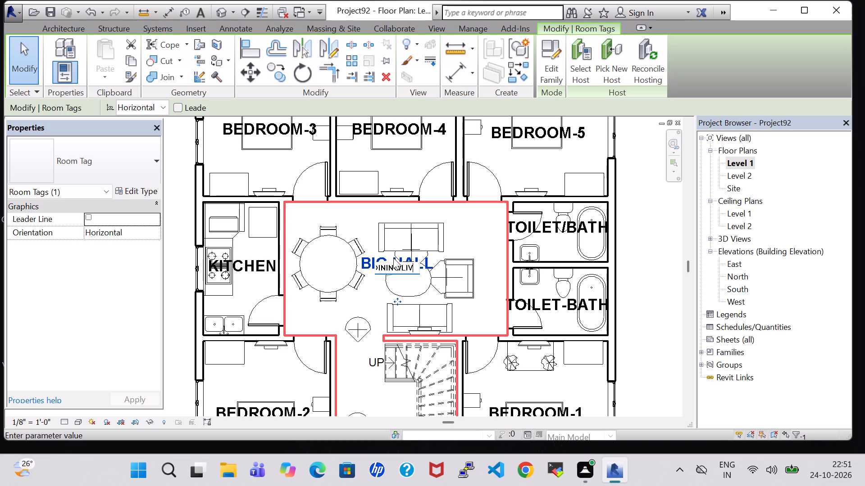
pyautogui.write('ING ROOM')
pyautogui.press('Return')
# Nudge the DINING/LIVING ROOM tag slightly south and east within the room, and deselect it.
pyautogui.press('Down')
pyautogui.press('Down')
pyautogui.press('Down')
pyautogui.press('Down')
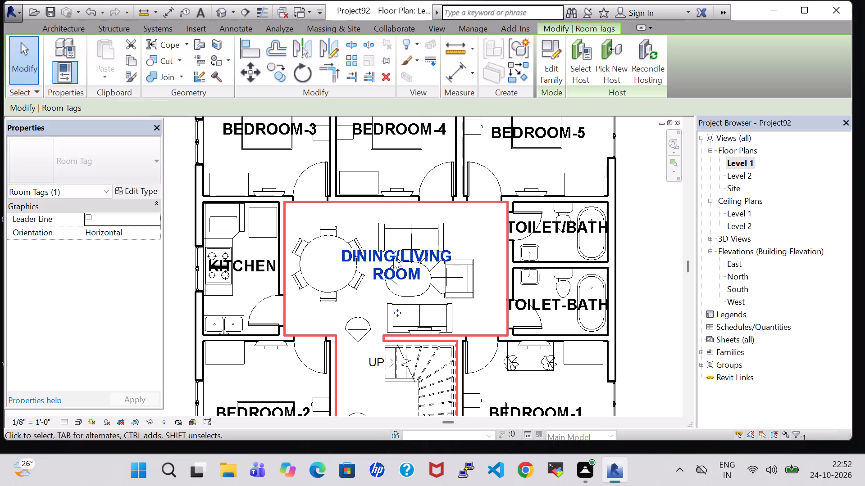
pyautogui.press('Down')
pyautogui.press('Down')
pyautogui.press('Right')
pyautogui.press('Right')
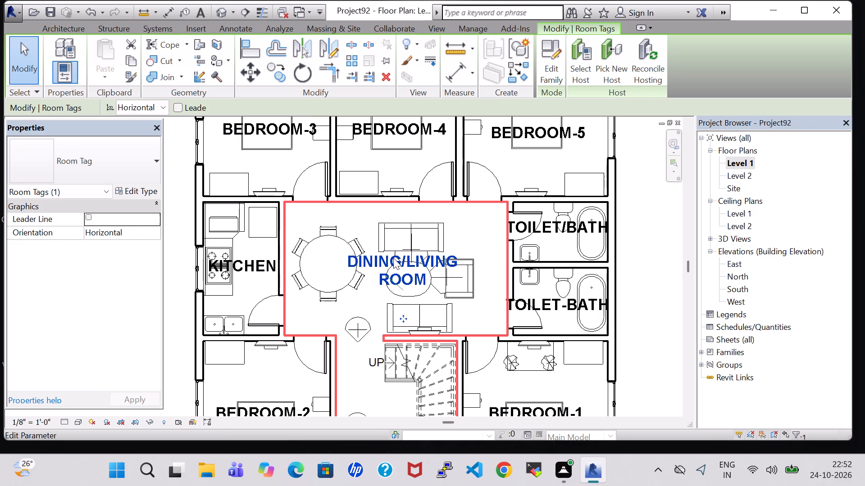
pyautogui.press('Right')
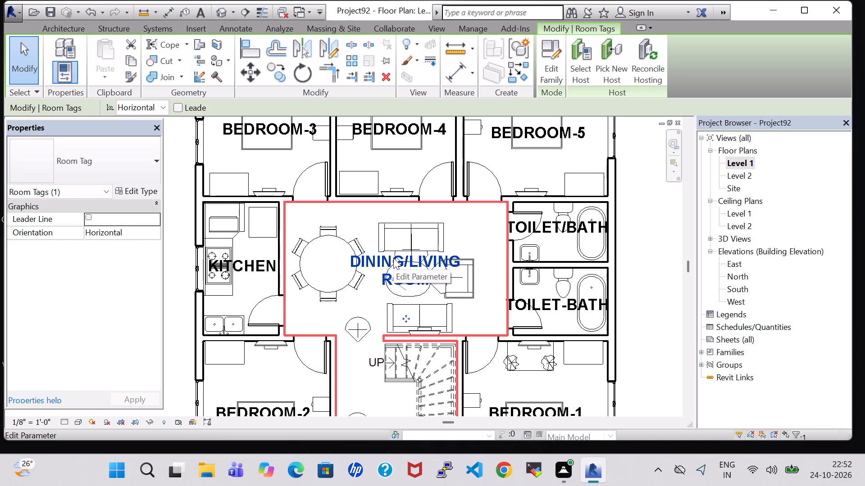
pyautogui.click(654, 271)
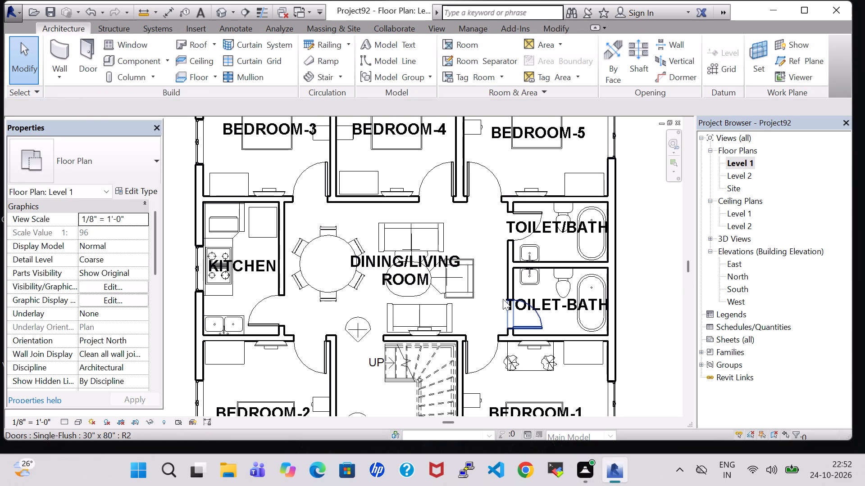
# Examine the Level 1 room layout, and review the house's exterior from all sides in 3D.
pyautogui.scroll(-3, 325, 306)
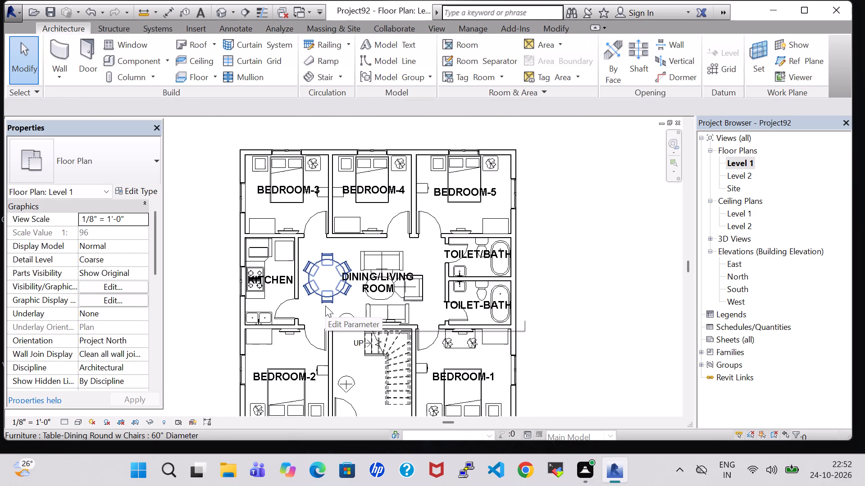
pyautogui.moveTo(325, 306); pyautogui.dragTo(350, 252, button='middle')
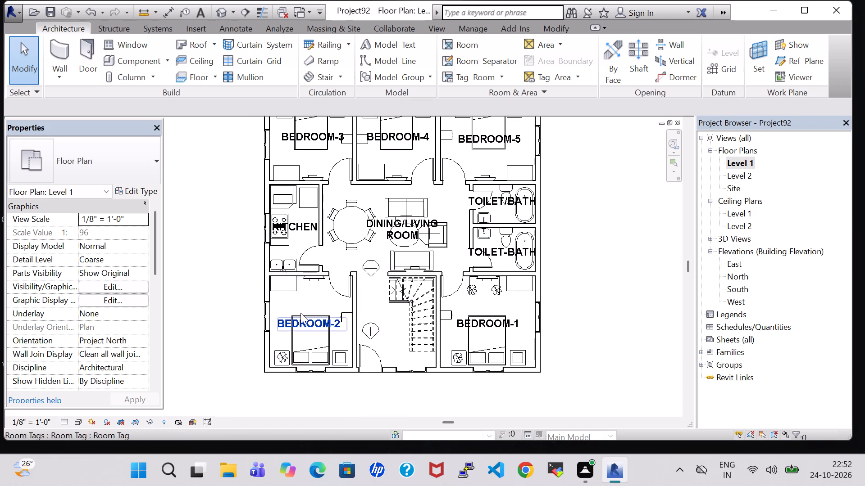
pyautogui.click(323, 343)
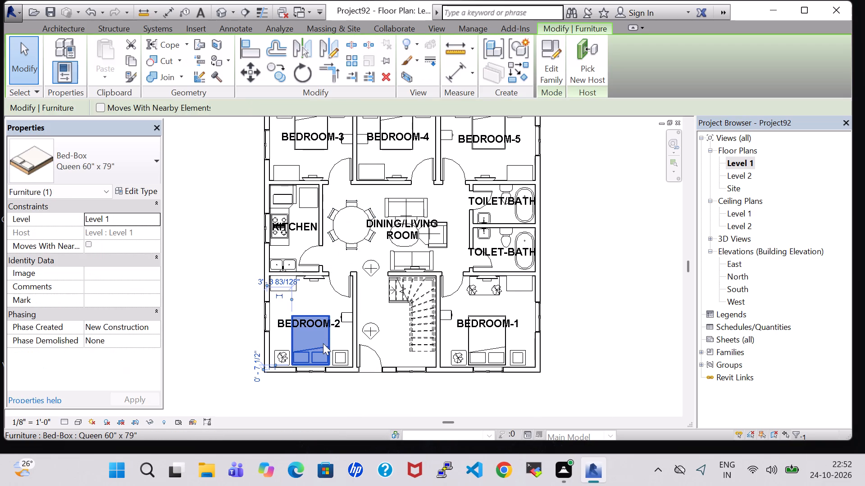
pyautogui.click(315, 300)
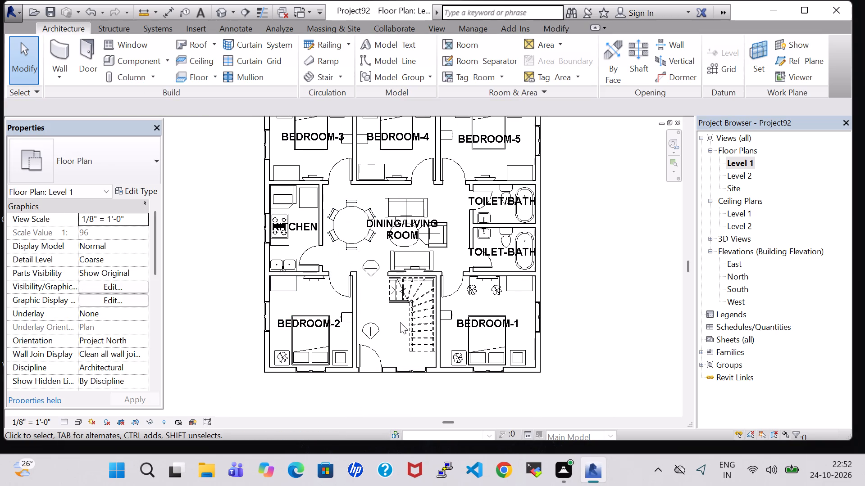
pyautogui.moveTo(618, 249); pyautogui.dragTo(632, 343, button='middle')
pyautogui.scroll(-2, 632, 343)
pyautogui.moveTo(632, 343); pyautogui.dragTo(572, 275, button='middle')
pyautogui.scroll(2, 565, 281)
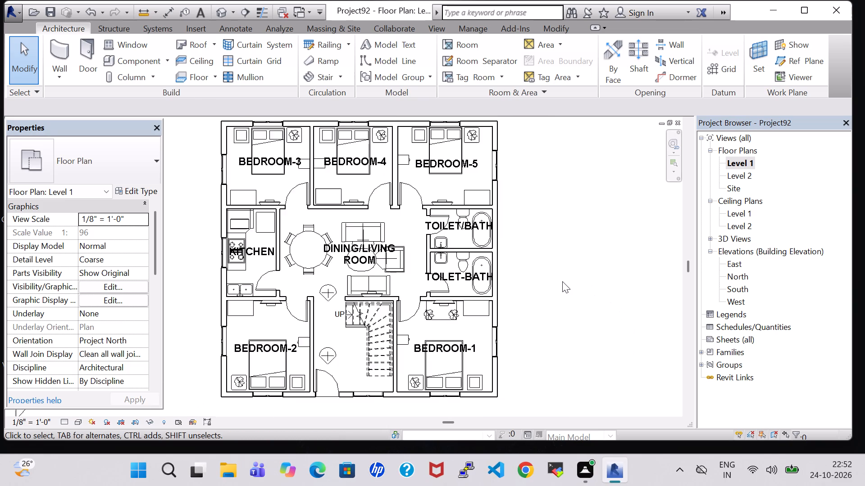
pyautogui.scroll(3, 562, 281)
pyautogui.scroll(1, 475, 175)
pyautogui.moveTo(478, 175); pyautogui.dragTo(538, 300, button='middle')
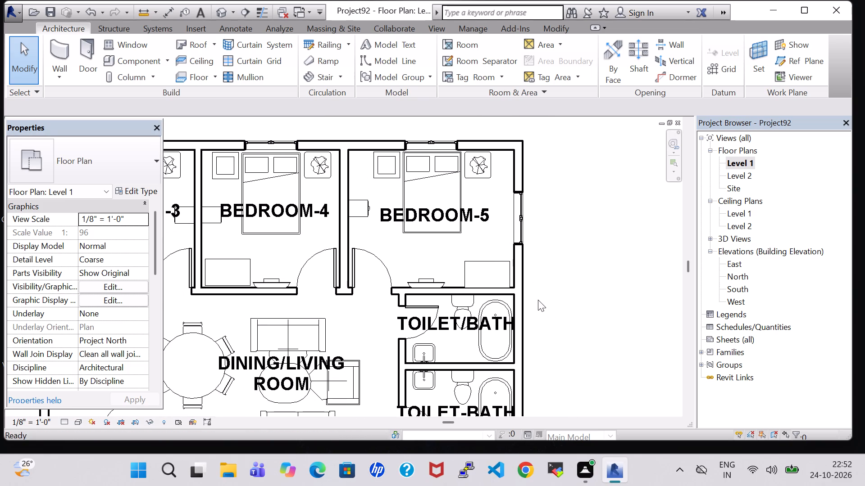
pyautogui.click(223, 11)
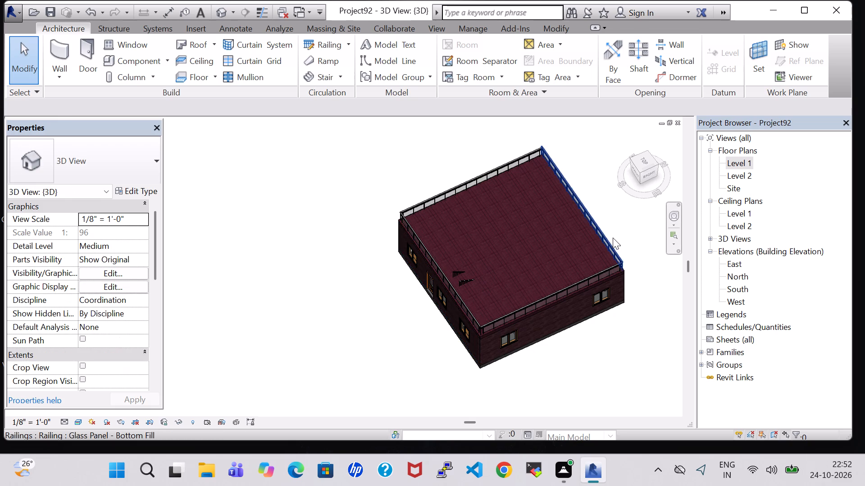
pyautogui.keyDown('shift'); pyautogui.moveTo(618, 240); pyautogui.dragTo(474, 187, button='middle'); pyautogui.keyUp('shift')
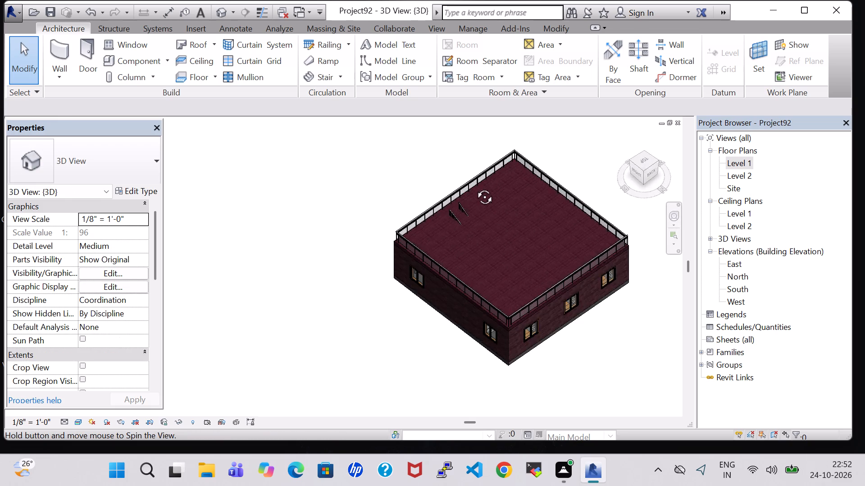
pyautogui.keyDown('shift'); pyautogui.moveTo(474, 187); pyautogui.dragTo(376, 157, button='middle'); pyautogui.keyUp('shift')
pyautogui.keyDown('shift'); pyautogui.moveTo(628, 290); pyautogui.dragTo(450, 251, button='middle'); pyautogui.keyUp('shift')
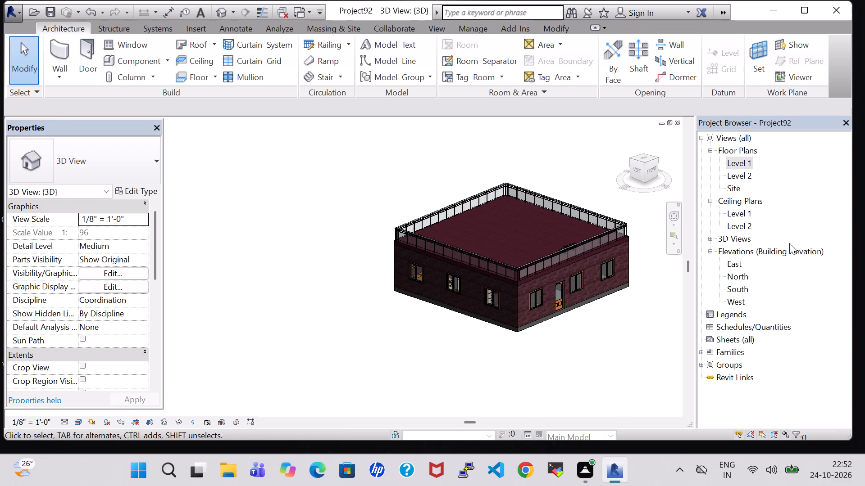
# On the Level 1 floor plan, load the Transom with Trim window family from the US Imperial library's Windows folder.
pyautogui.doubleClick(739, 169)
pyautogui.doubleClick(739, 162)
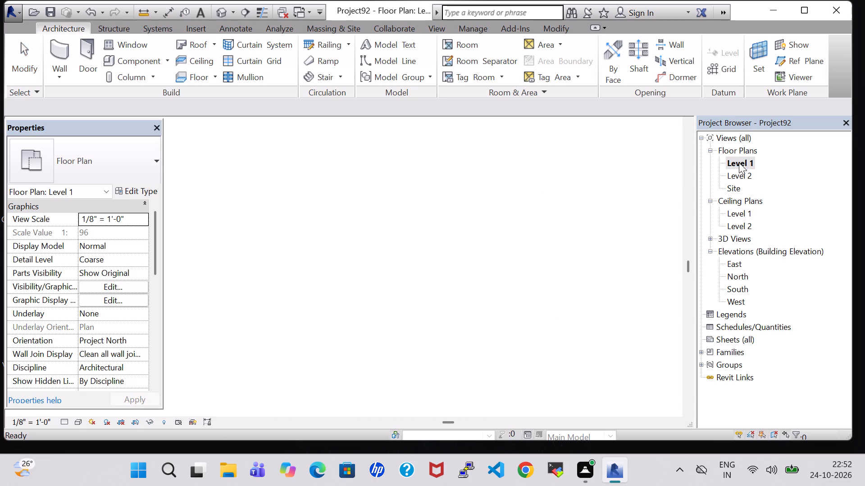
pyautogui.scroll(-4, 540, 277)
pyautogui.moveTo(550, 303); pyautogui.dragTo(563, 230, button='middle')
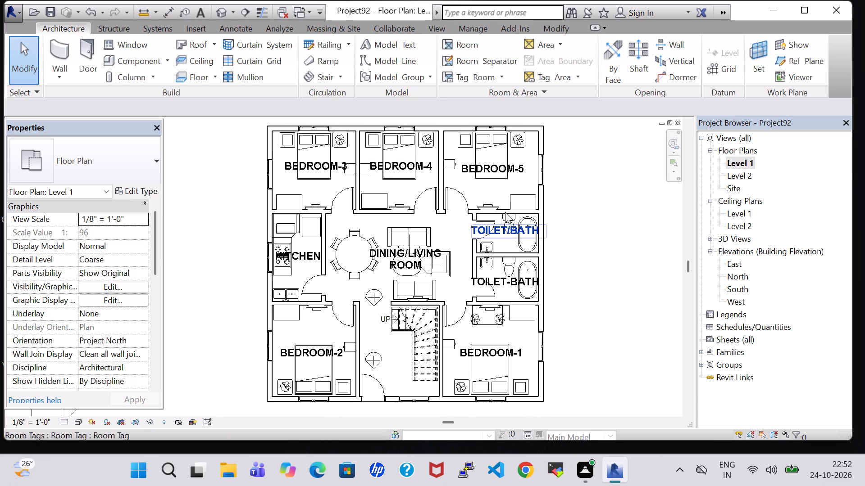
pyautogui.click(124, 45)
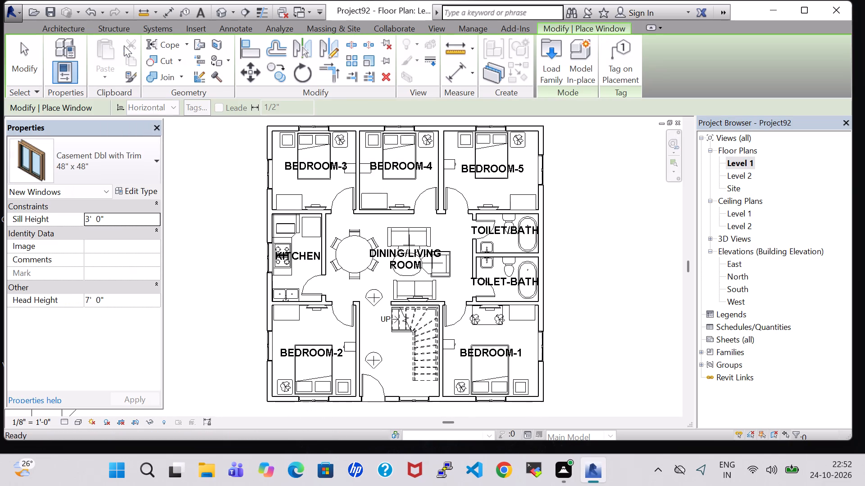
pyautogui.click(549, 63)
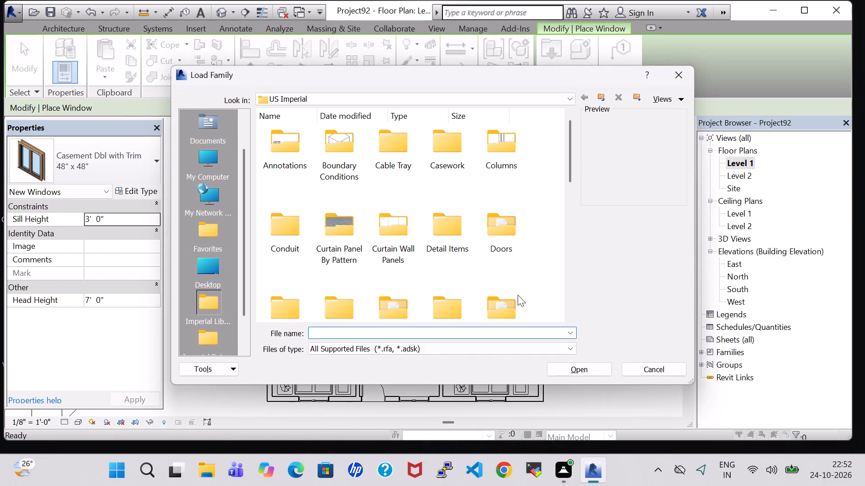
pyautogui.click(518, 301)
pyautogui.press('w')
pyautogui.doubleClick(396, 286)
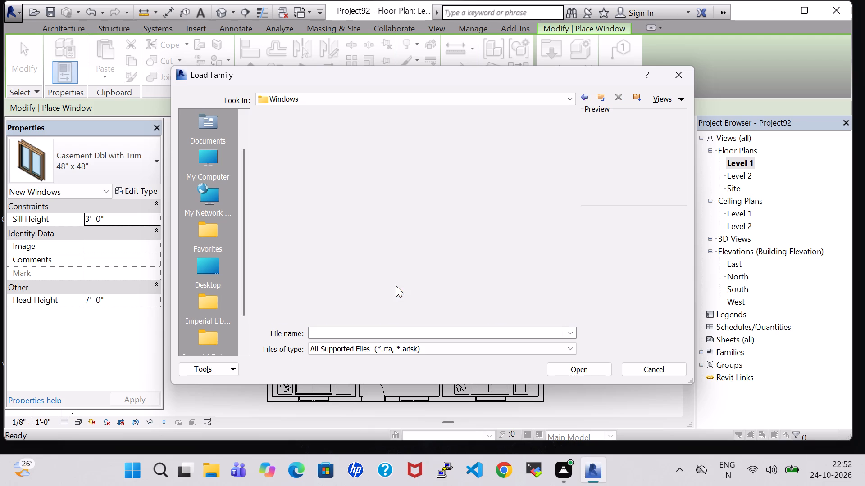
pyautogui.scroll(-5, 450, 192)
pyautogui.click(448, 194)
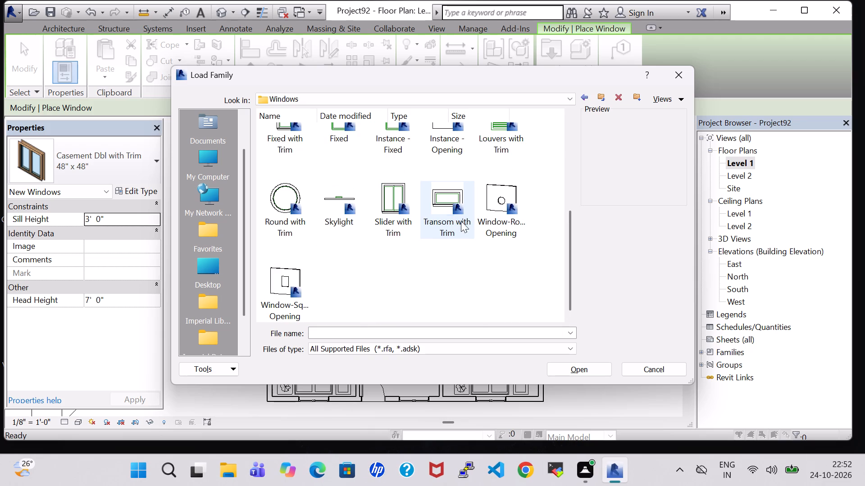
pyautogui.click(601, 366)
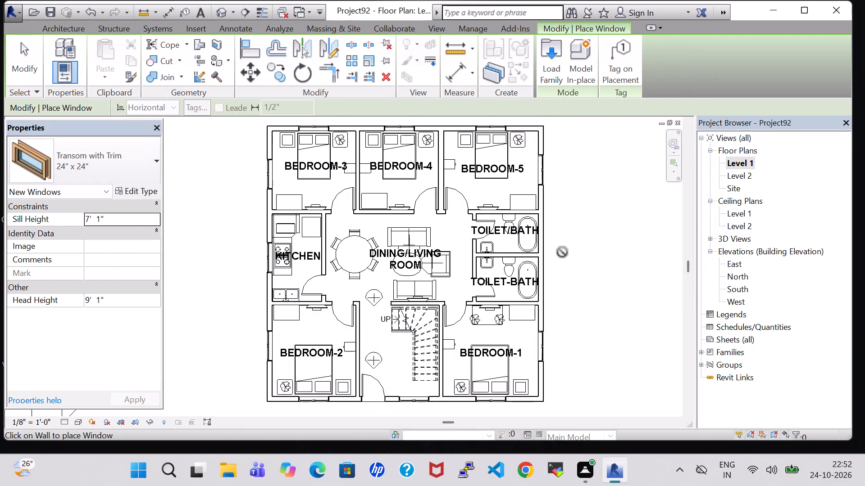
# Place one 24" x 24" Transom with Trim window in the exterior east wall of each of the two toilet/bath rooms.
pyautogui.scroll(7, 562, 252)
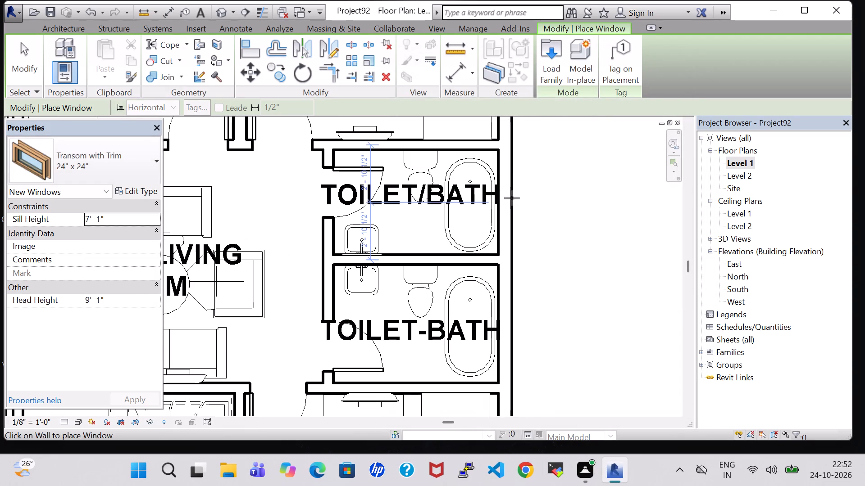
pyautogui.click(506, 198)
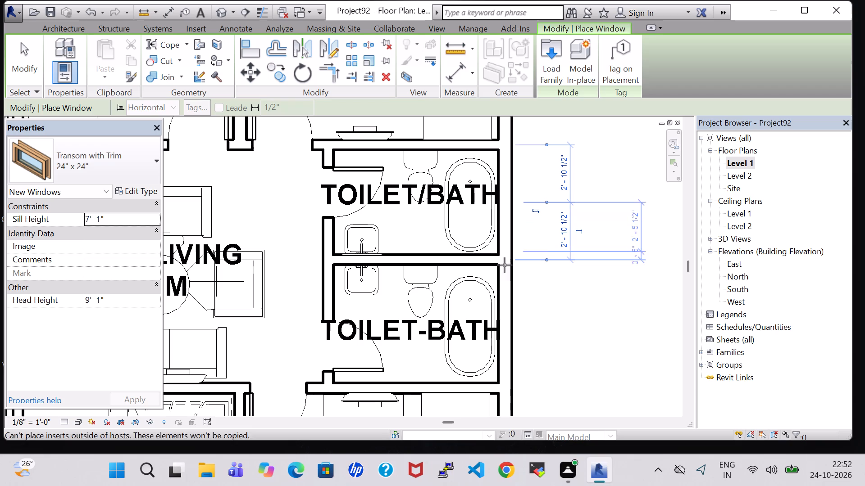
pyautogui.click(506, 330)
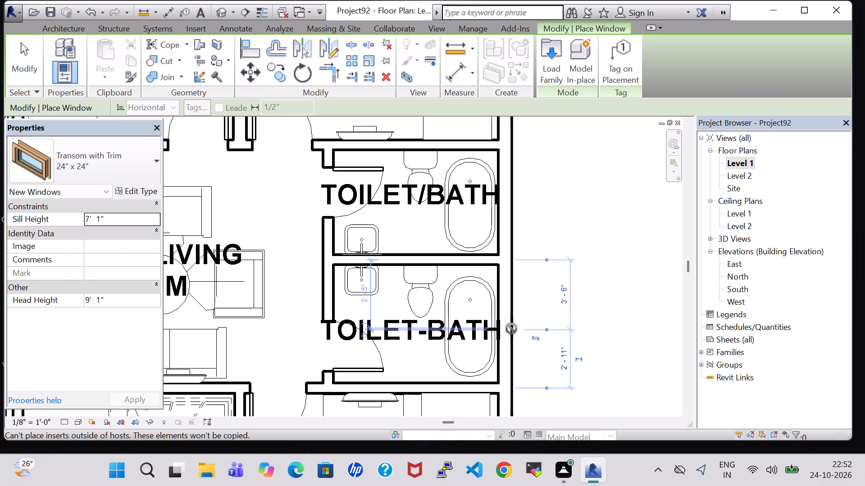
pyautogui.press('Escape')
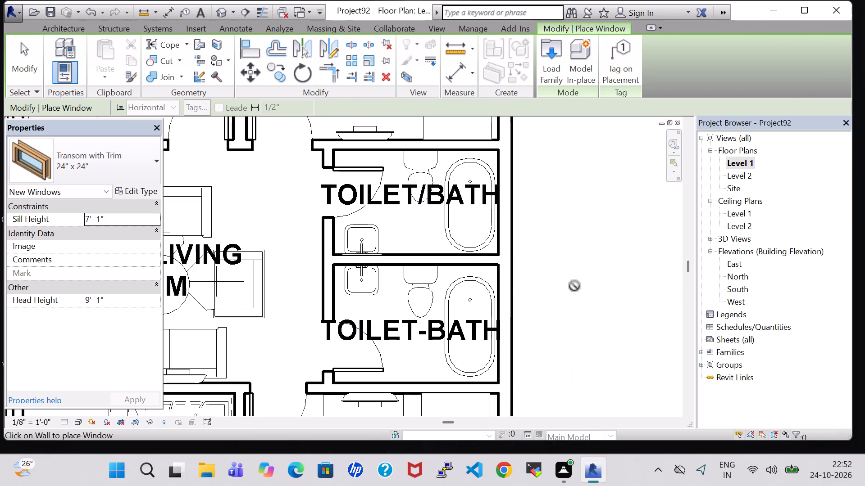
pyautogui.press('Escape')
# Inspect the new transom windows and the adjoining exterior walls in the 3D view.
pyautogui.click(218, 13)
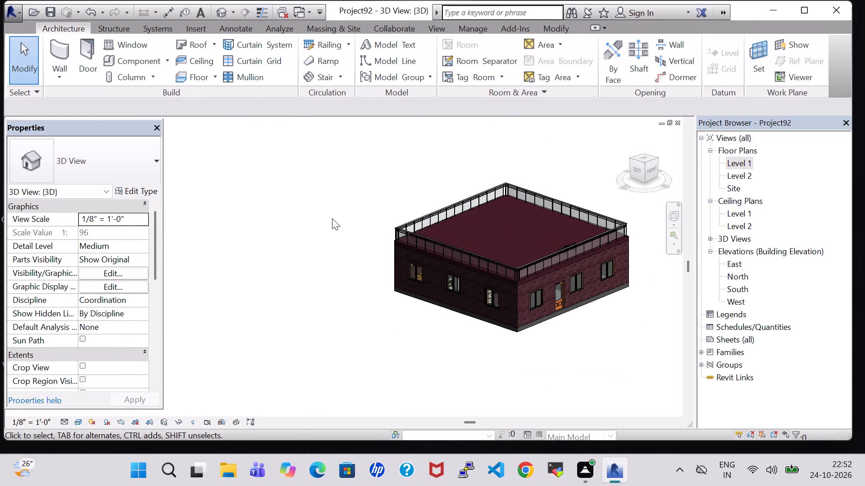
pyautogui.scroll(-1, 445, 275)
pyautogui.keyDown('shift'); pyautogui.moveTo(591, 297); pyautogui.dragTo(463, 312, button='middle'); pyautogui.keyUp('shift')
pyautogui.scroll(1, 596, 303)
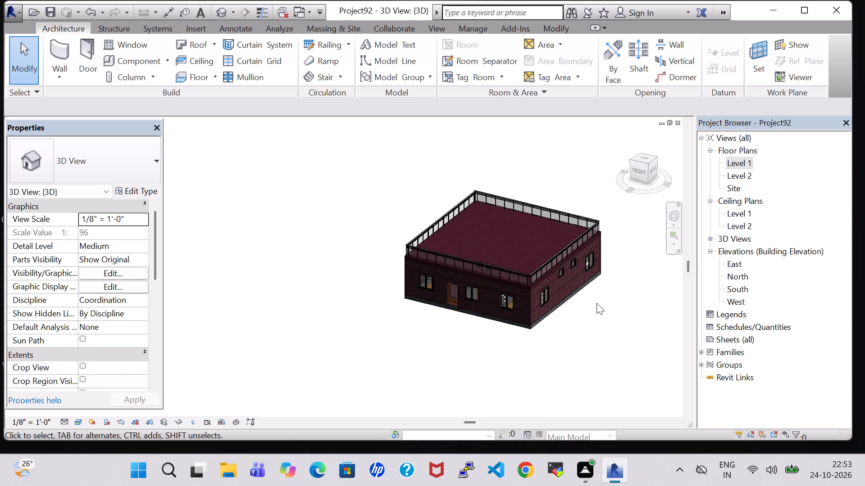
pyautogui.scroll(5, 596, 303)
pyautogui.moveTo(583, 307); pyautogui.dragTo(524, 292, button='middle')
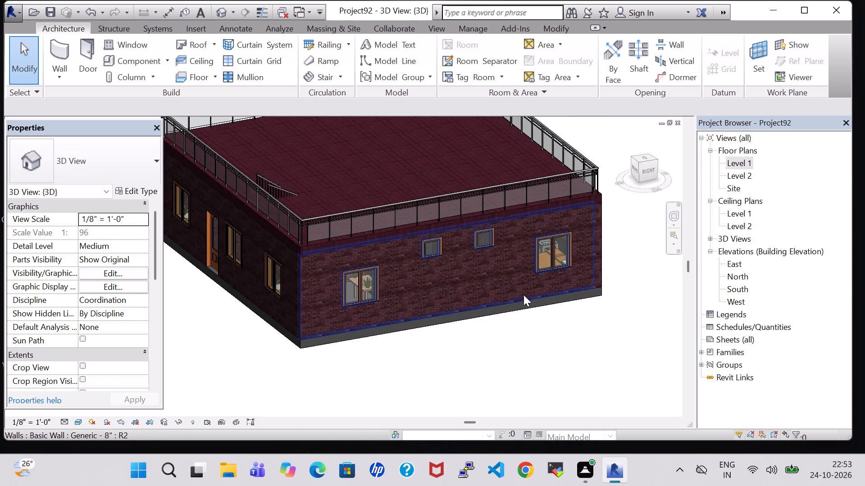
pyautogui.keyDown('shift'); pyautogui.moveTo(524, 299); pyautogui.dragTo(500, 267, button='middle'); pyautogui.keyUp('shift')
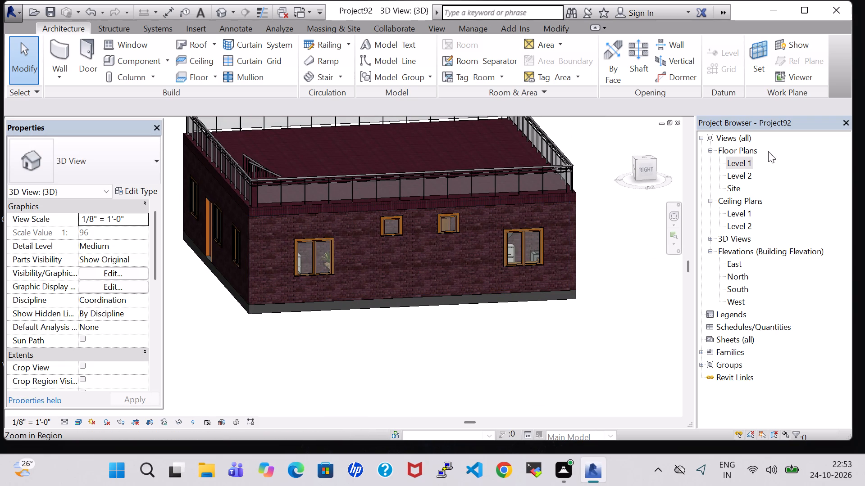
pyautogui.keyDown('shift'); pyautogui.moveTo(628, 222); pyautogui.dragTo(601, 229, button='middle'); pyautogui.keyUp('shift')
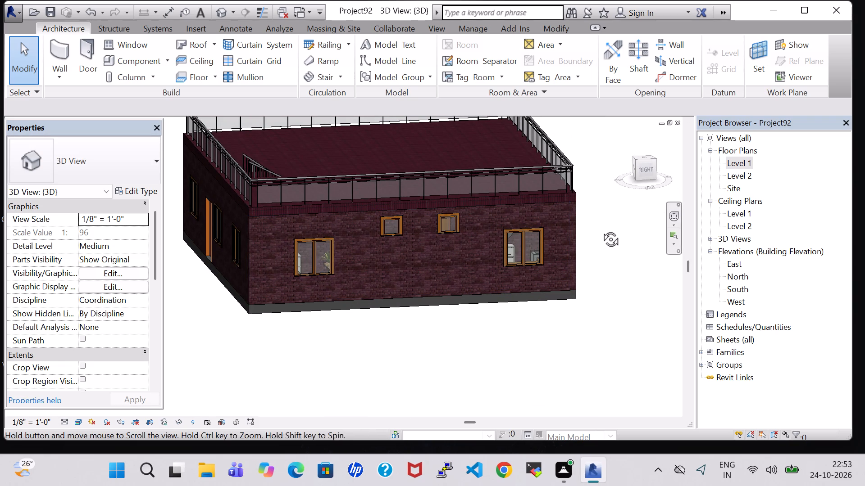
pyautogui.keyDown('shift'); pyautogui.moveTo(601, 229); pyautogui.dragTo(501, 242, button='middle'); pyautogui.keyUp('shift')
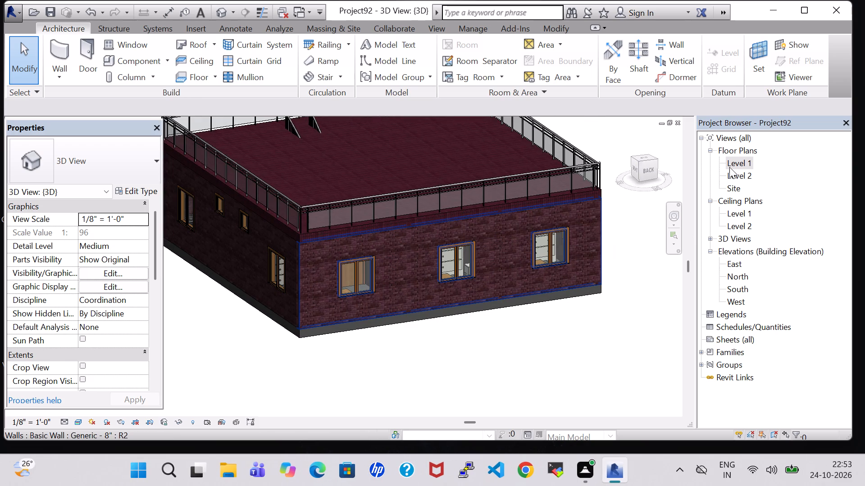
# Return to the Level 1 floor plan and examine the overall layout and the bathroom windows.
pyautogui.doubleClick(735, 166)
pyautogui.scroll(-7, 531, 259)
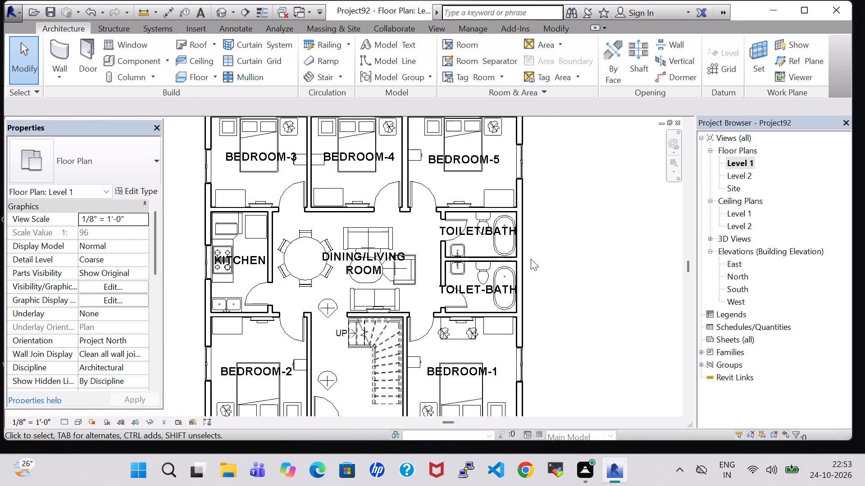
pyautogui.moveTo(531, 259); pyautogui.dragTo(588, 260, button='middle')
pyautogui.scroll(-1, 588, 260)
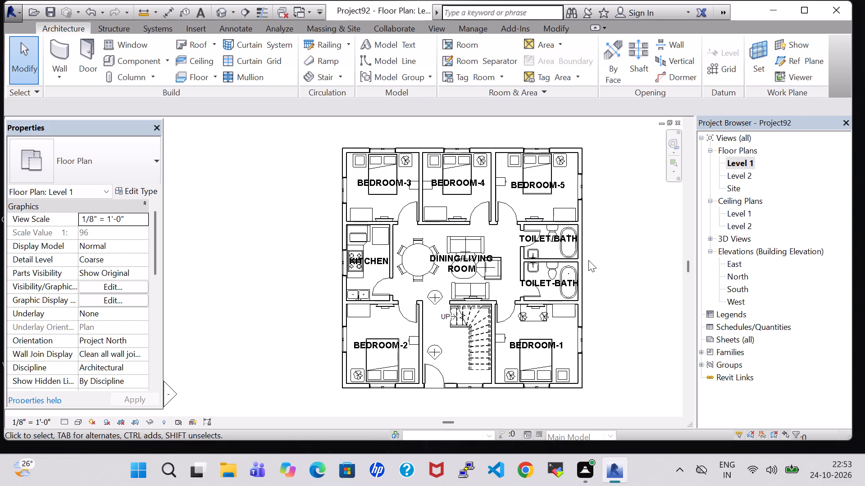
pyautogui.scroll(1, 585, 273)
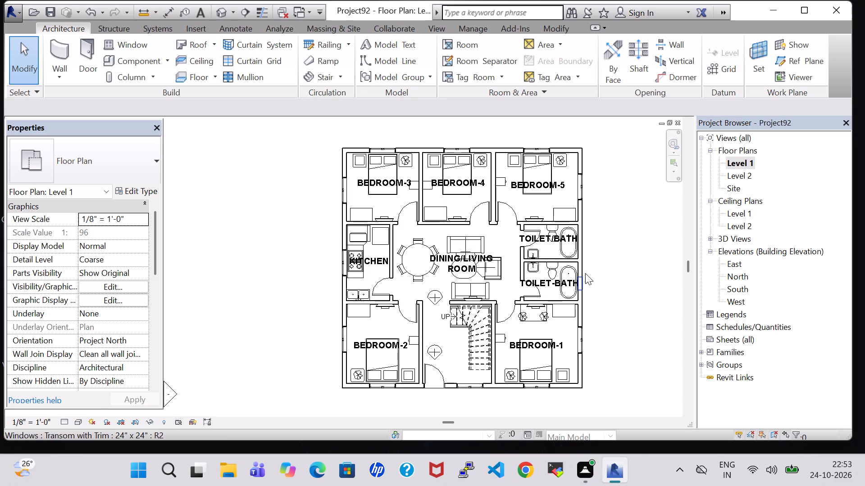
pyautogui.scroll(4, 585, 273)
pyautogui.scroll(-4, 587, 273)
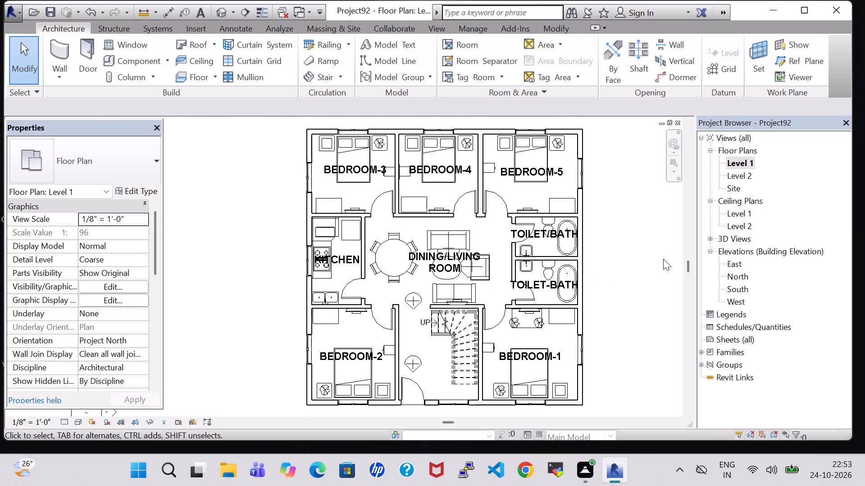
pyautogui.moveTo(601, 256); pyautogui.dragTo(603, 247, button='middle')
pyautogui.scroll(-3, 603, 247)
pyautogui.moveTo(603, 247); pyautogui.dragTo(571, 234, button='middle')
pyautogui.scroll(3, 573, 234)
pyautogui.moveTo(573, 235); pyautogui.dragTo(596, 261, button='middle')
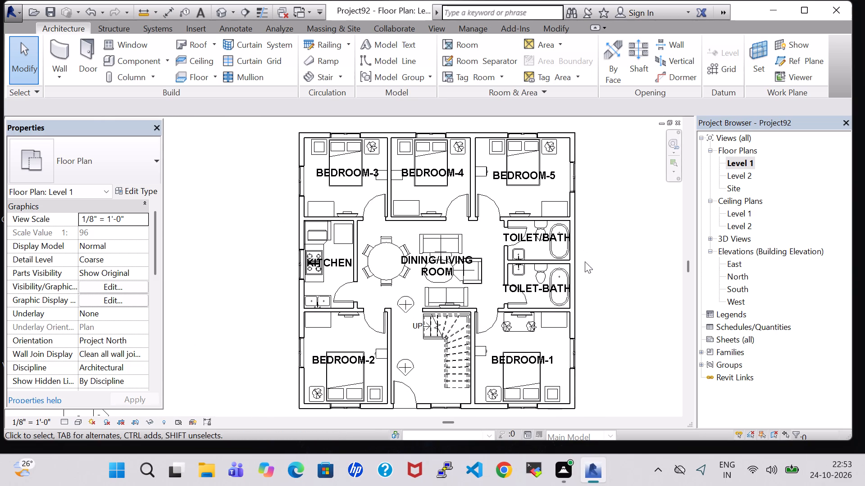
pyautogui.scroll(-1, 449, 273)
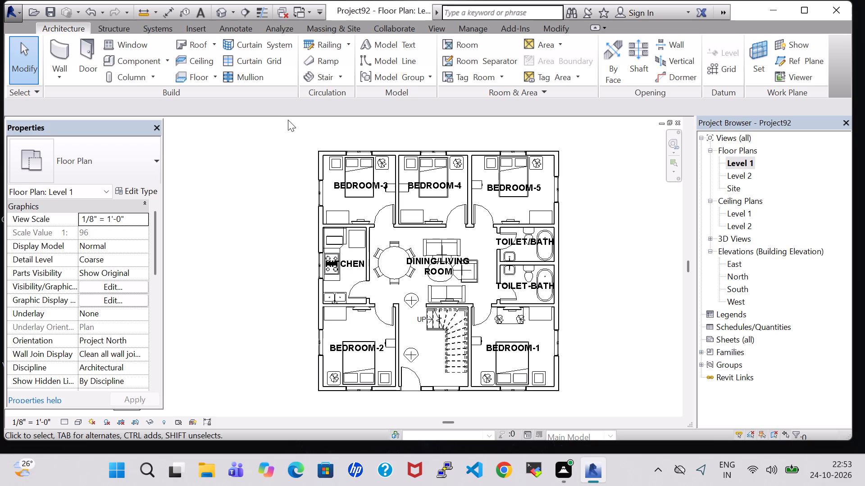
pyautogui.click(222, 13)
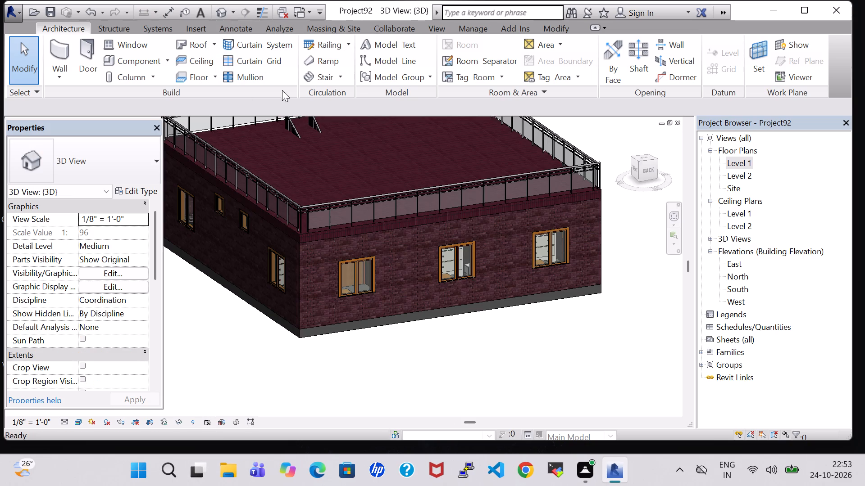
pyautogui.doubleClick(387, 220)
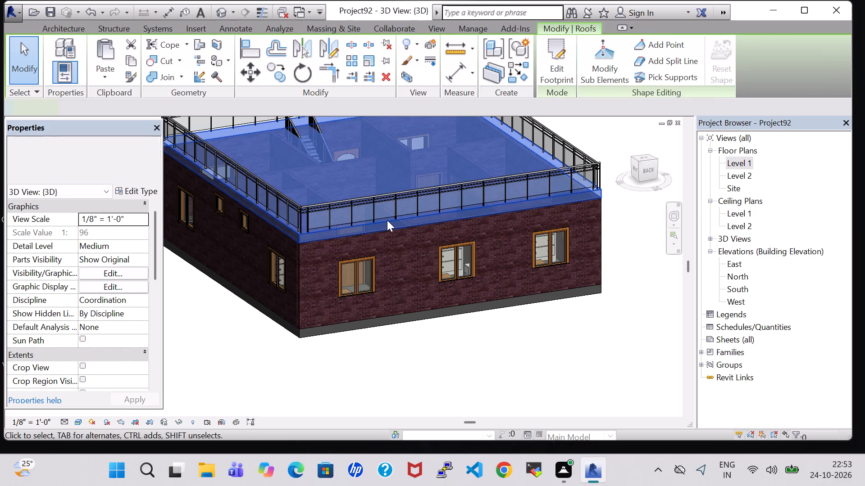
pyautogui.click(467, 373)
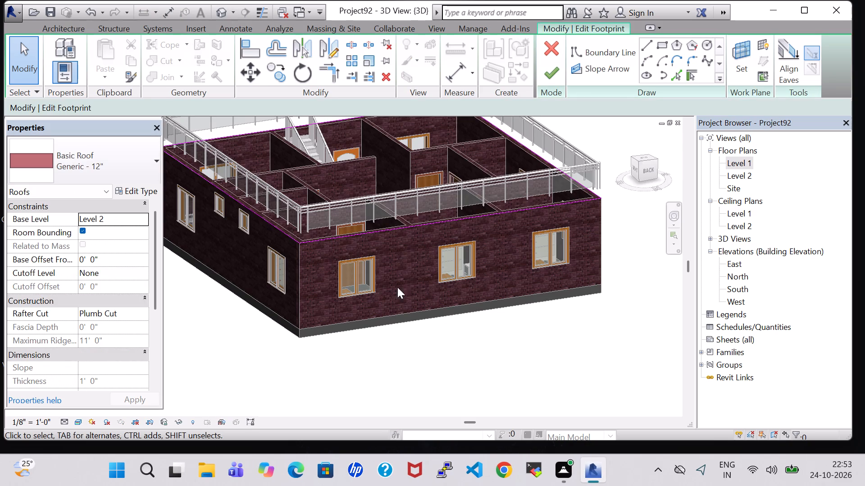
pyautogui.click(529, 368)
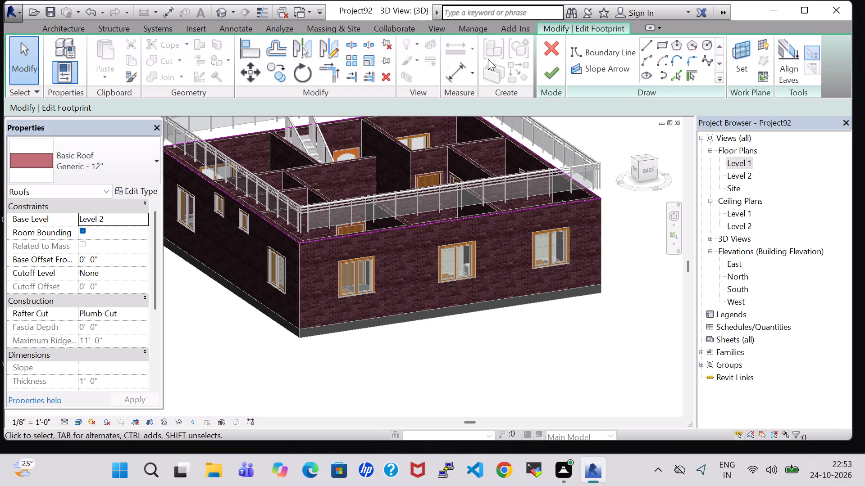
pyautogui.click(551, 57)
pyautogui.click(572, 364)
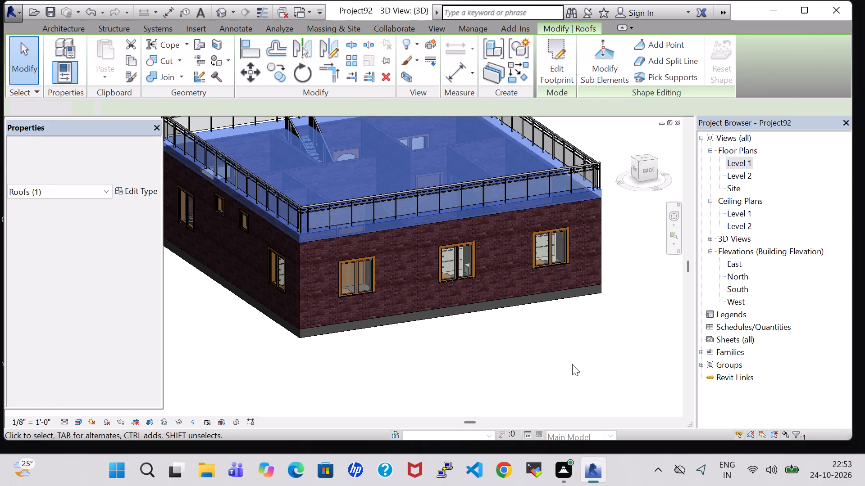
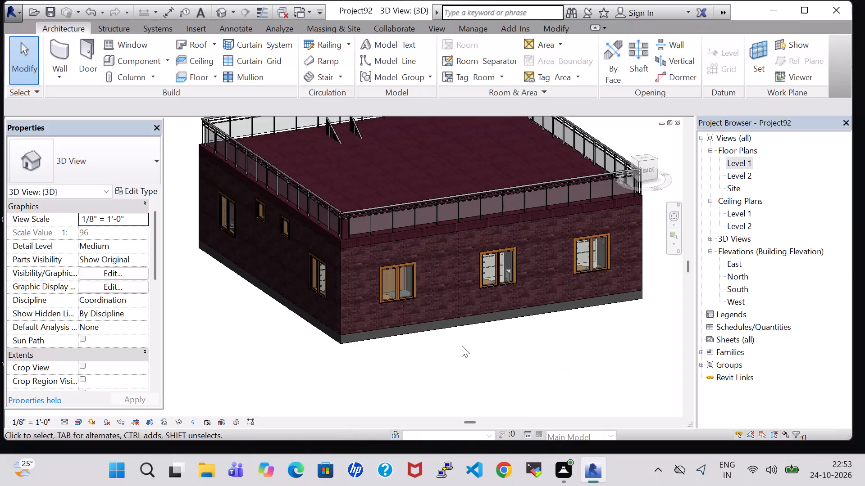
# Examine the exterior walls and bathroom transom windows in the 3D view, and reopen the Level 1 floor plan.
pyautogui.keyDown('shift'); pyautogui.moveTo(462, 346); pyautogui.dragTo(575, 351, button='middle'); pyautogui.keyUp('shift')
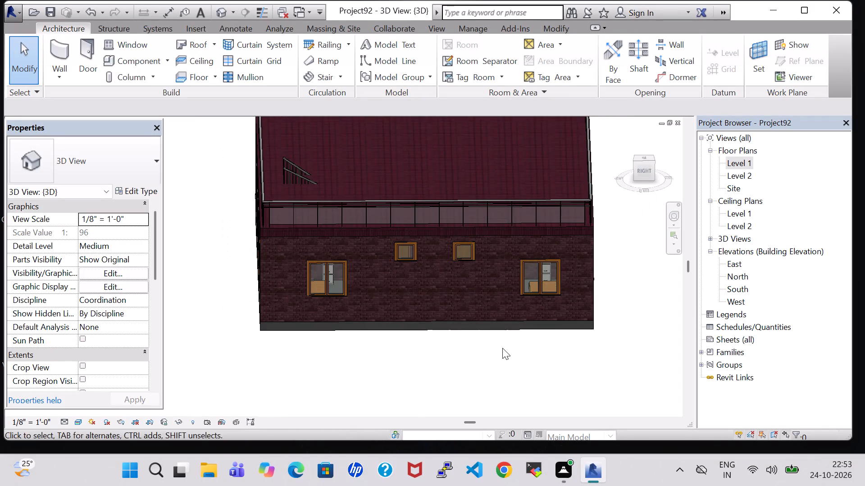
pyautogui.keyDown('shift'); pyautogui.moveTo(502, 348); pyautogui.dragTo(585, 345, button='middle'); pyautogui.keyUp('shift')
pyautogui.doubleClick(743, 166)
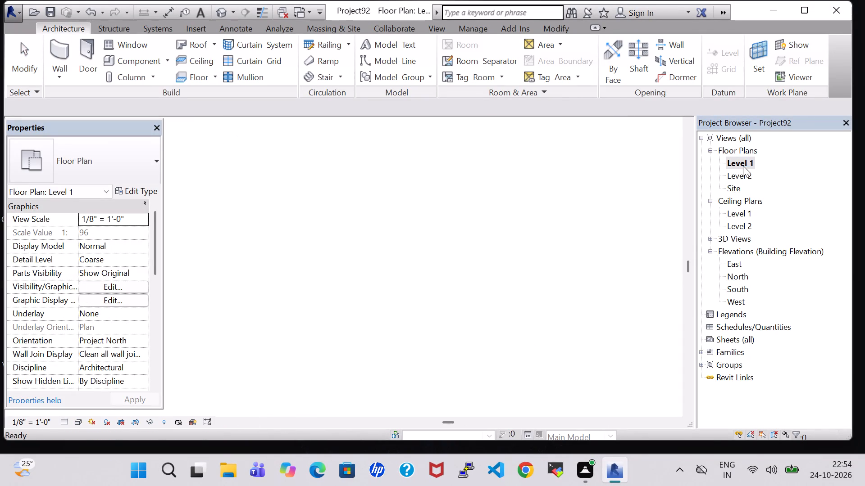
pyautogui.scroll(-1, 539, 331)
pyautogui.scroll(7, 539, 327)
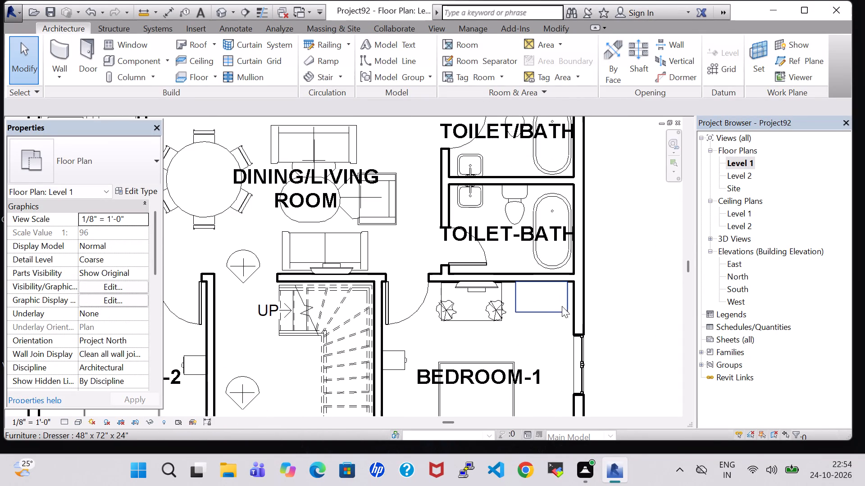
pyautogui.scroll(-4, 588, 286)
pyautogui.moveTo(623, 231); pyautogui.dragTo(624, 231, button='middle')
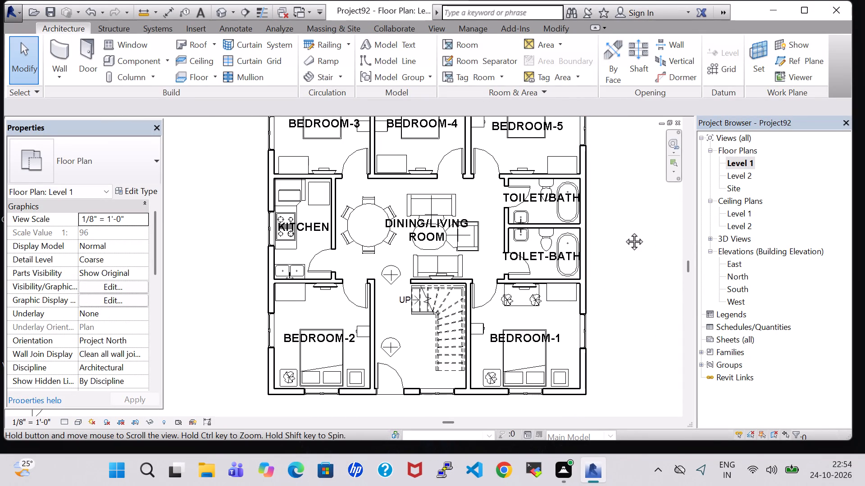
pyautogui.moveTo(624, 231); pyautogui.dragTo(633, 274, button='middle')
pyautogui.scroll(1, 633, 274)
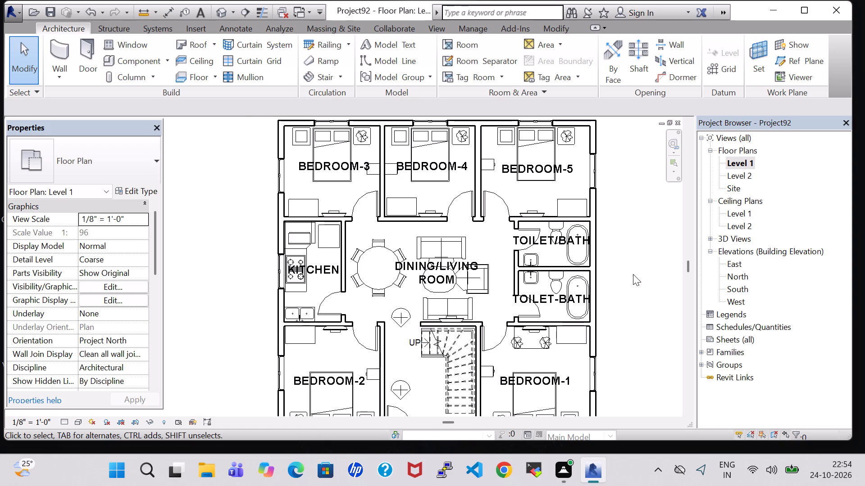
# Set the offset of the flat-screen TV in Bedroom-4 to 3' 3".
pyautogui.click(410, 201)
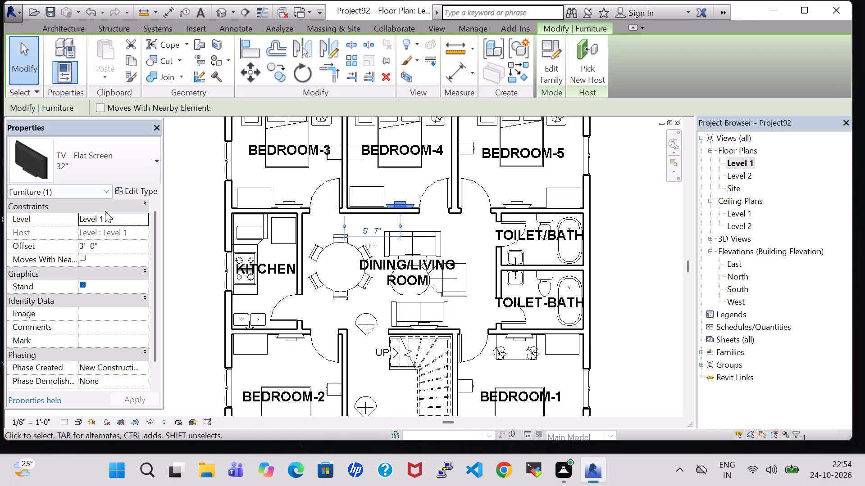
pyautogui.click(95, 251)
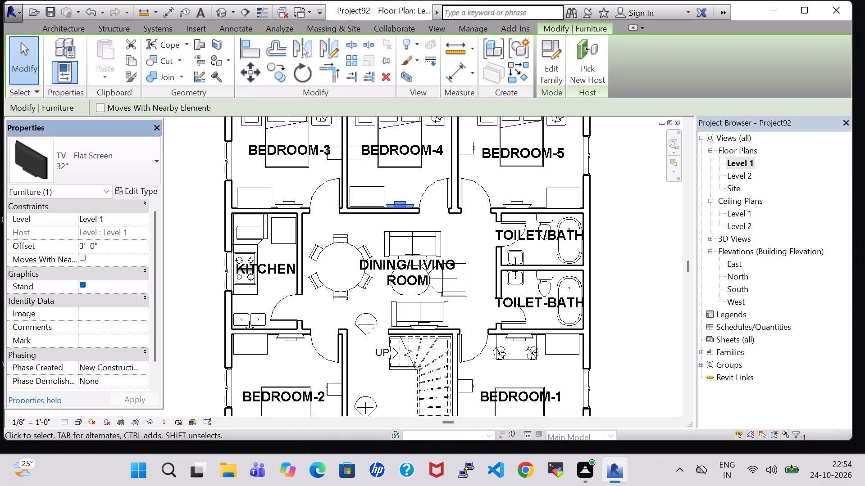
pyautogui.press('BackSpace')
pyautogui.press('3')
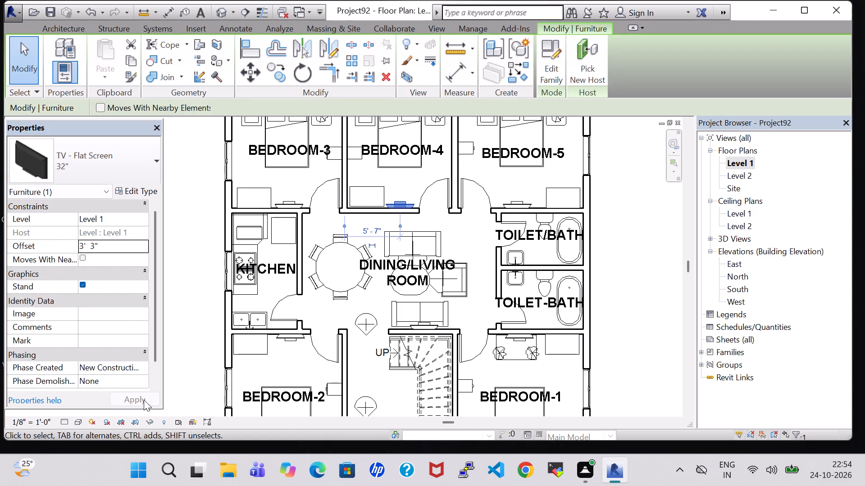
pyautogui.click(141, 400)
# Set the offset of the flat-screen TV in Bedroom-3 to 3' 3".
pyautogui.click(287, 202)
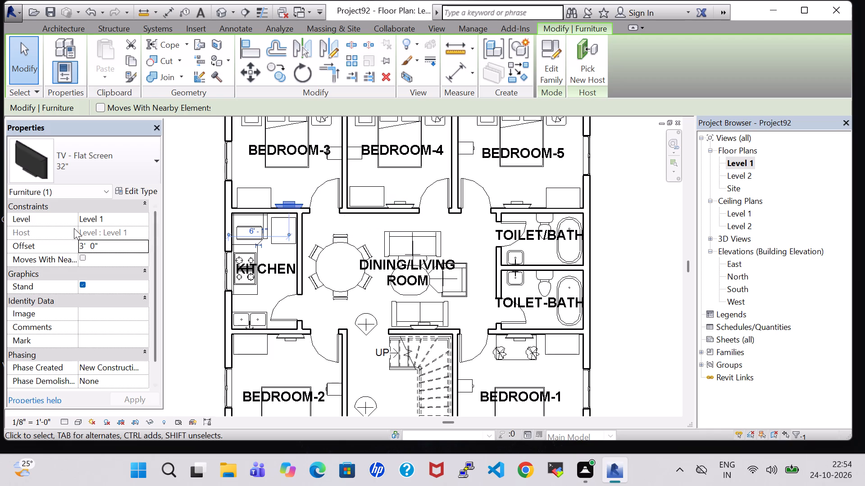
pyautogui.click(96, 247)
pyautogui.click(96, 247)
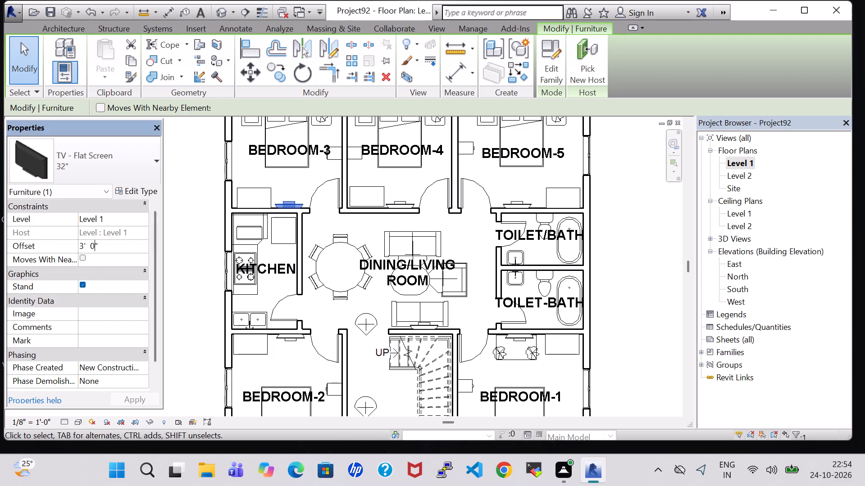
pyautogui.press('BackSpace')
pyautogui.press('3')
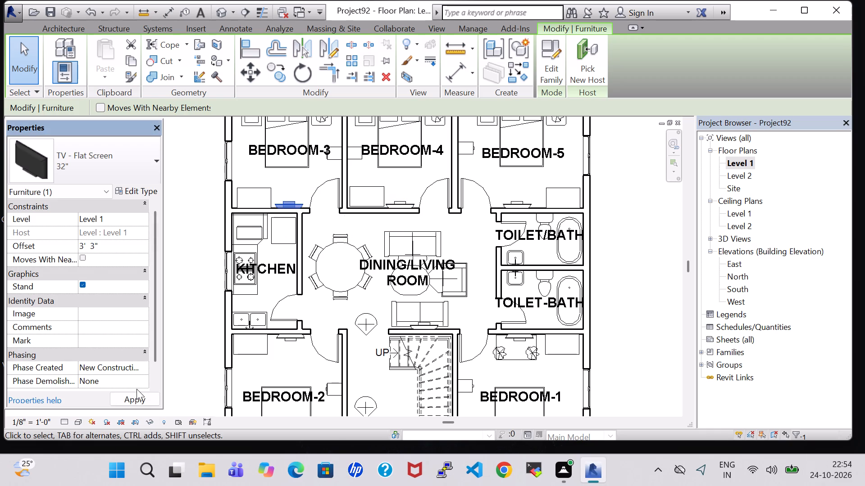
pyautogui.click(139, 396)
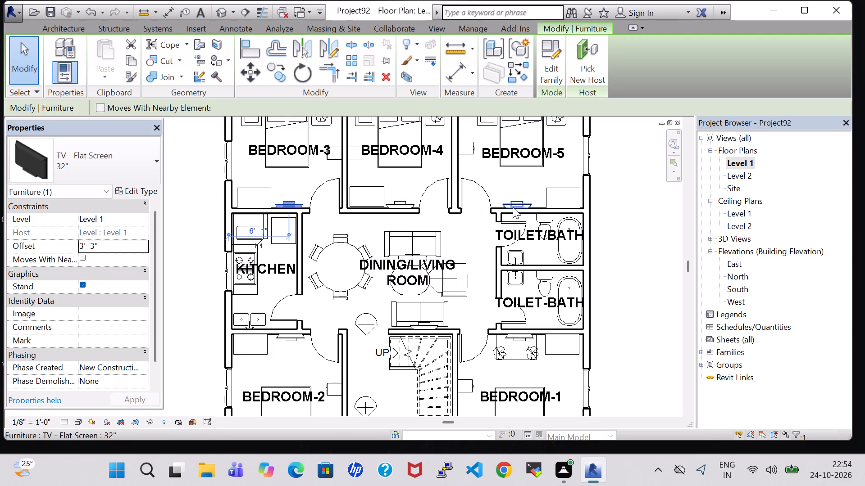
# Set the offset of the flat-screen TV in Bedroom-5 to 3' 3".
pyautogui.click(513, 207)
pyautogui.click(97, 247)
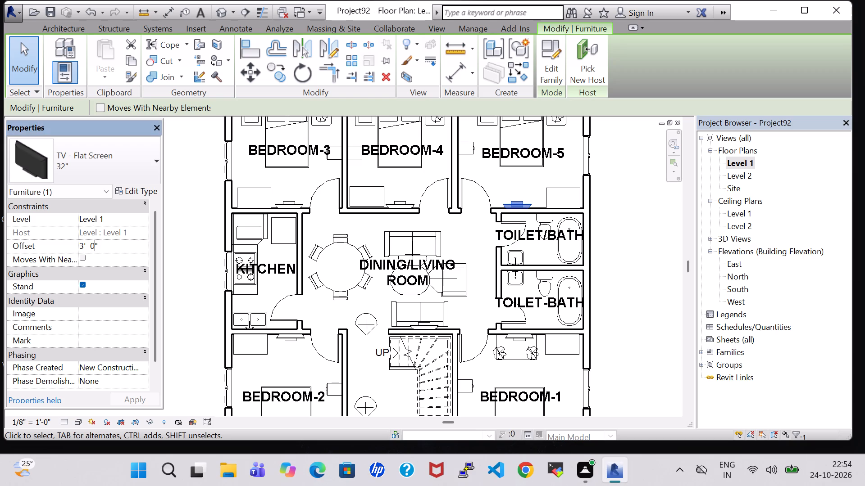
pyautogui.press('BackSpace')
pyautogui.press('3')
pyautogui.click(637, 212)
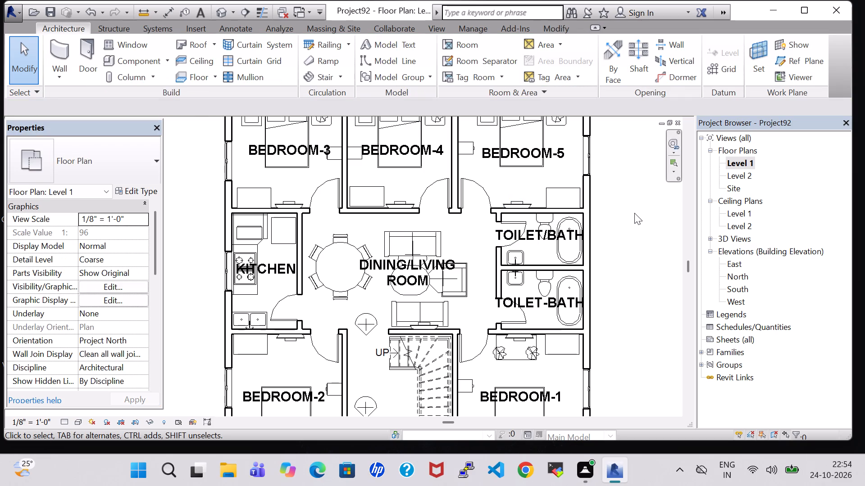
# Check the Bedroom-1 TV's offset and set the offset of the flat-screen TV in Bedroom-2 to 3' 3".
pyautogui.click(518, 341)
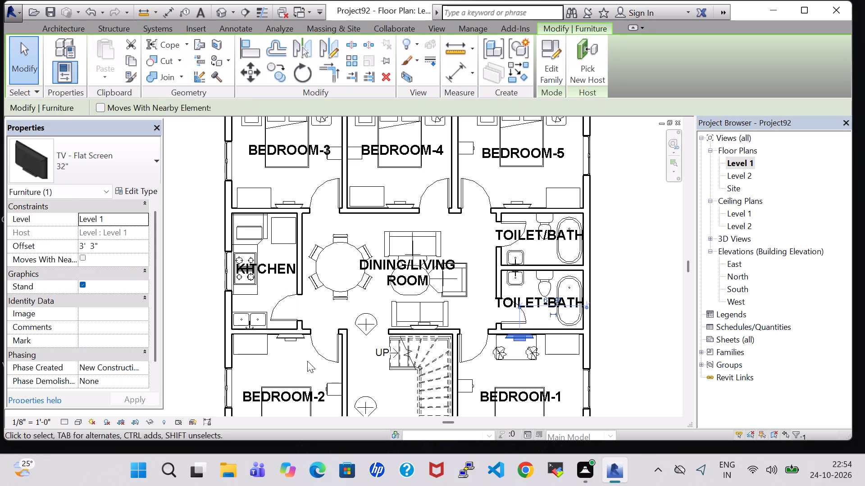
pyautogui.click(281, 338)
pyautogui.click(95, 247)
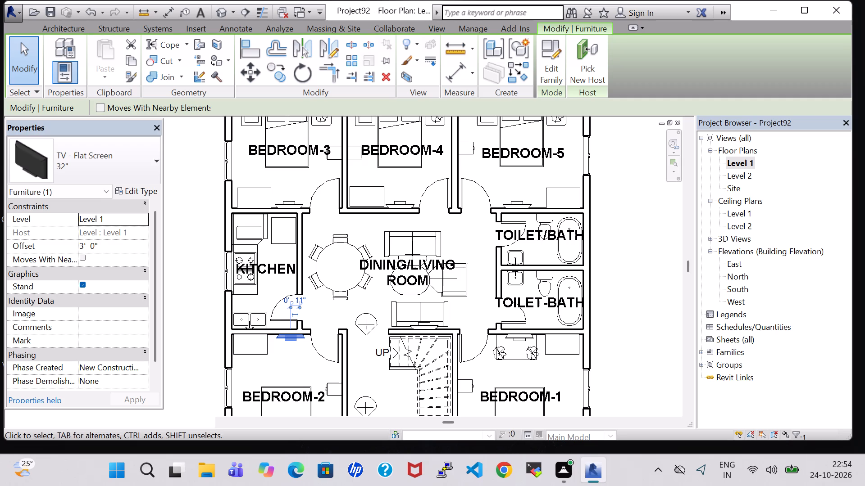
pyautogui.press('BackSpace')
pyautogui.press('3')
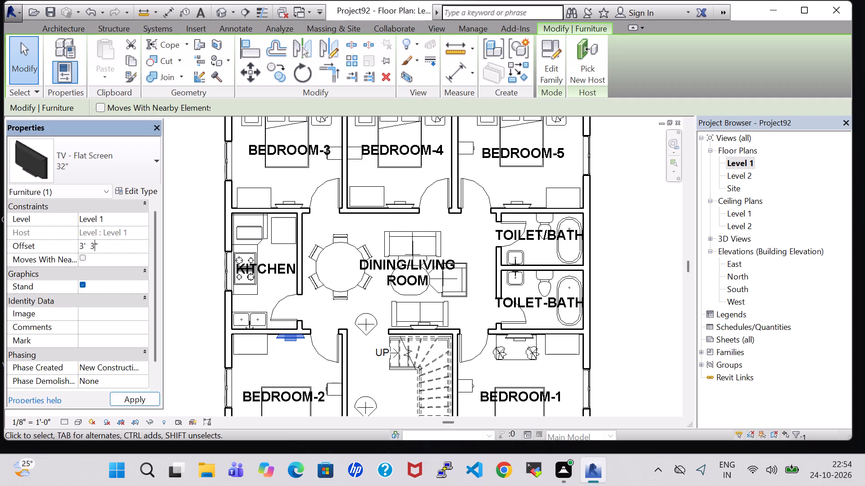
pyautogui.click(141, 403)
pyautogui.click(636, 270)
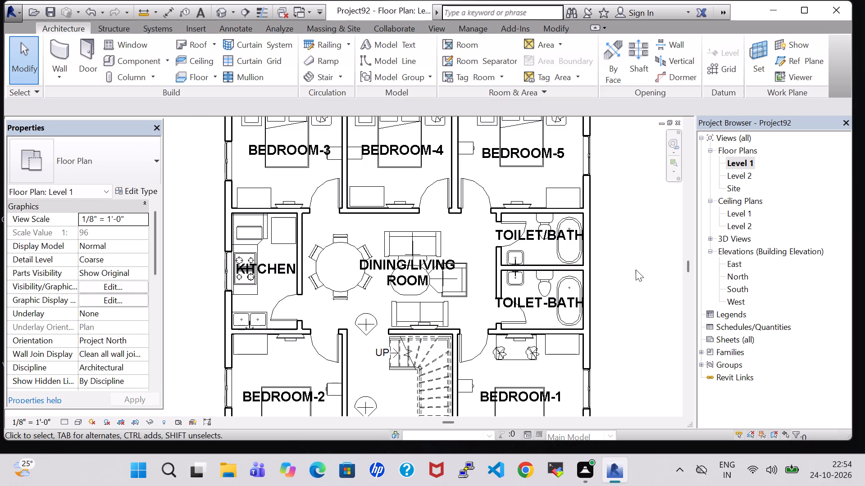
# Examine the Level 1 plan around Bedroom-1, the staircase and the entrance hall.
pyautogui.scroll(-1, 634, 270)
pyautogui.moveTo(634, 270); pyautogui.dragTo(628, 225, button='middle')
pyautogui.scroll(2, 617, 225)
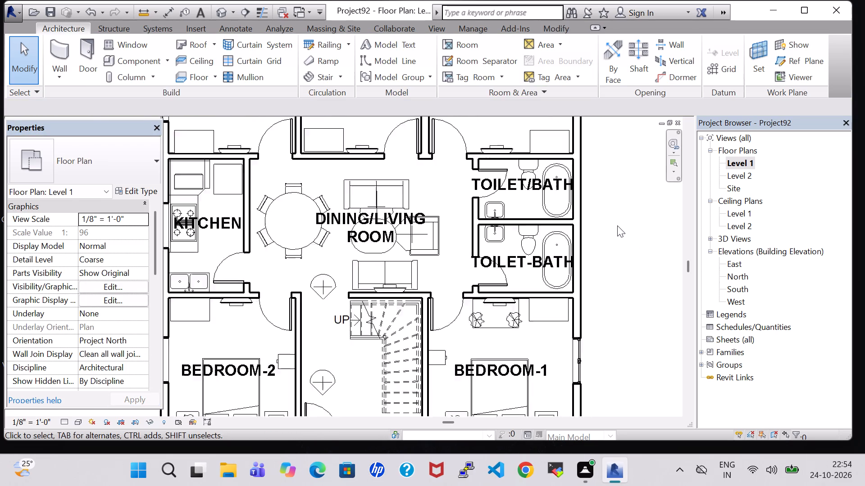
pyautogui.scroll(2, 617, 225)
pyautogui.moveTo(619, 350); pyautogui.dragTo(605, 229, button='middle')
pyautogui.scroll(-1, 600, 234)
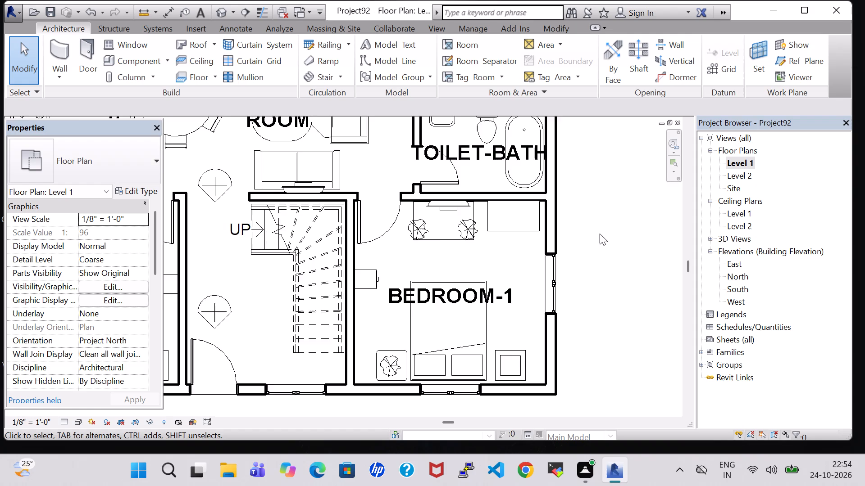
pyautogui.scroll(-1, 600, 234)
pyautogui.moveTo(600, 234); pyautogui.dragTo(599, 209, button='middle')
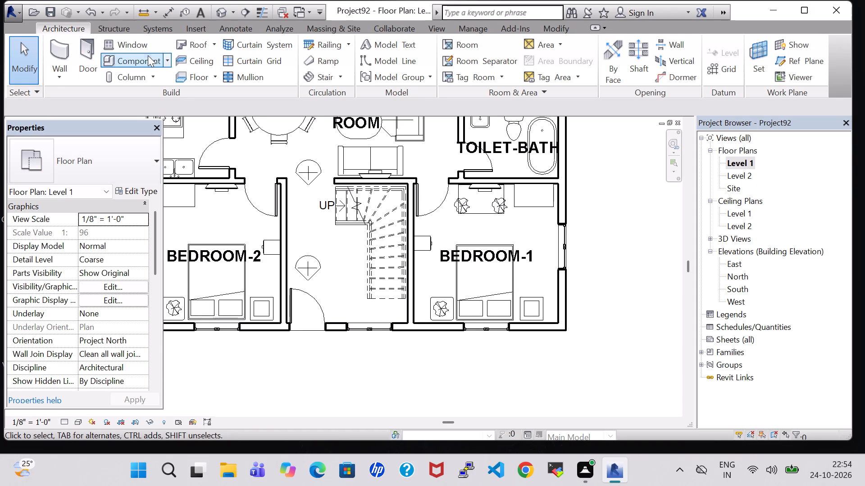
# Browse the US Imperial component library's architectural lighting families, examining both the Internal and External folders.
pyautogui.click(148, 55)
pyautogui.click(538, 58)
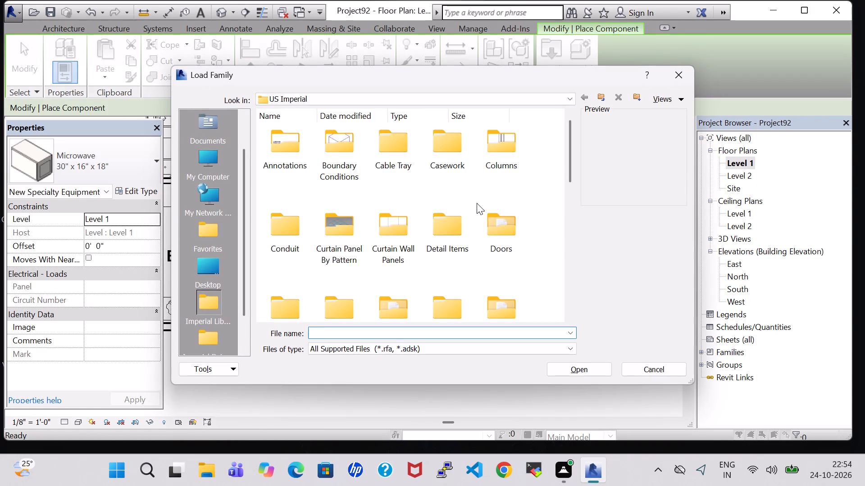
pyautogui.scroll(-3, 477, 207)
pyautogui.scroll(1, 475, 207)
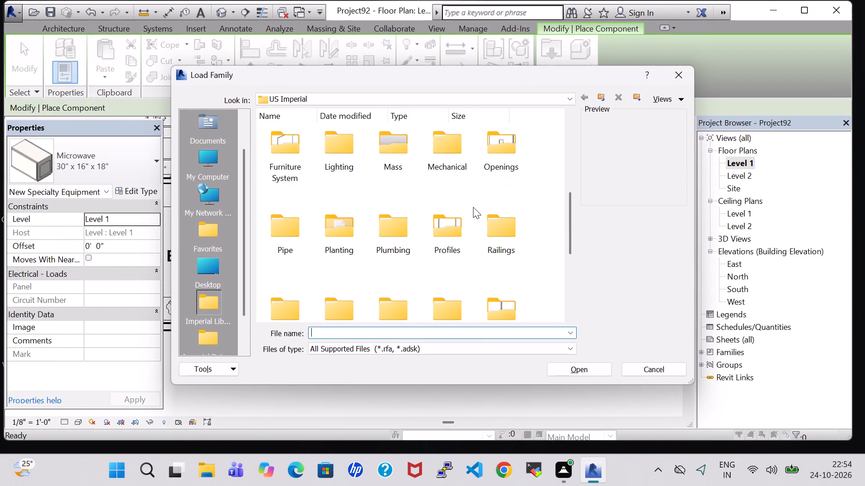
pyautogui.doubleClick(354, 153)
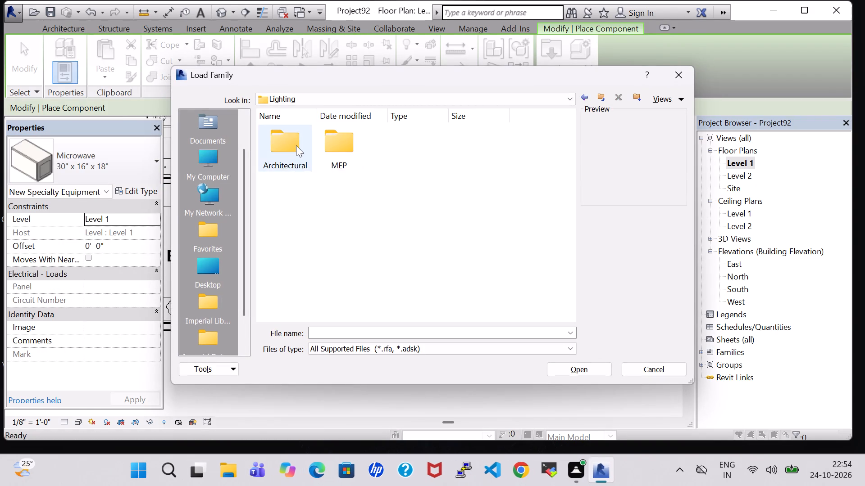
pyautogui.doubleClick(296, 145)
pyautogui.click(282, 142)
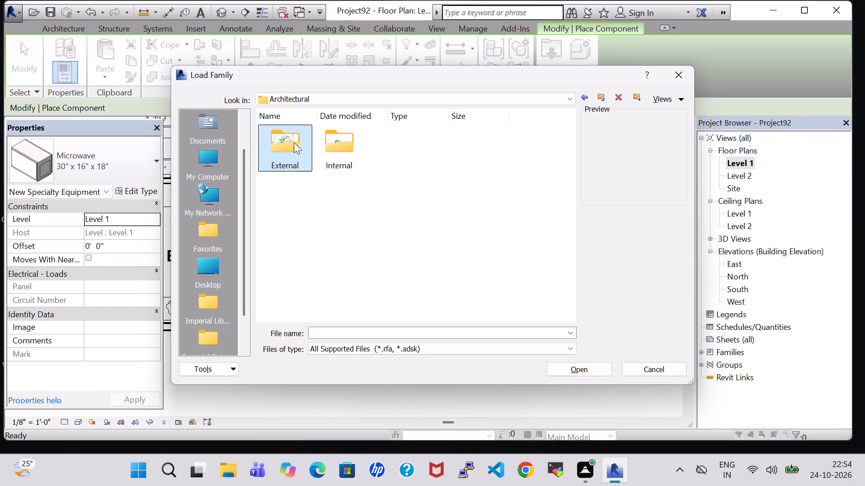
pyautogui.doubleClick(337, 146)
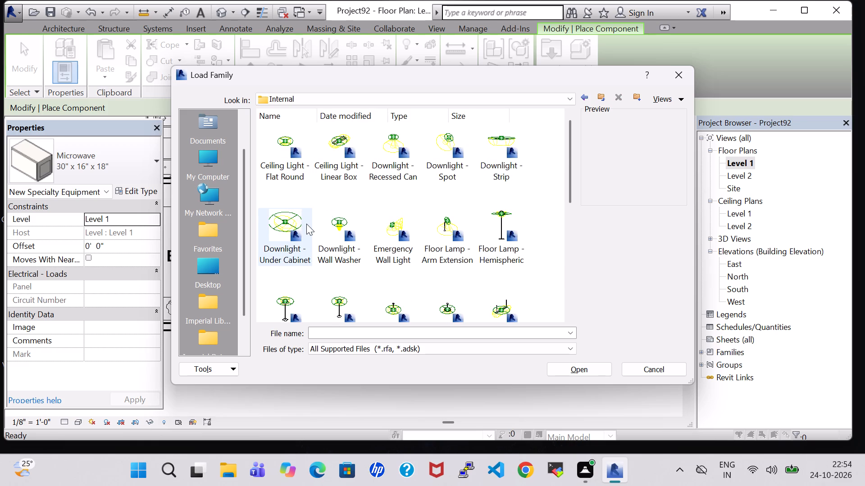
pyautogui.scroll(-1, 306, 224)
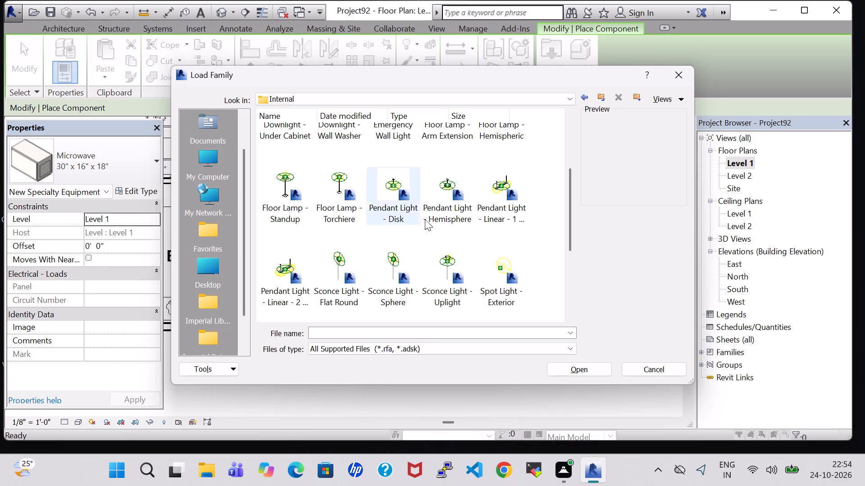
pyautogui.click(572, 116)
pyautogui.click(572, 116)
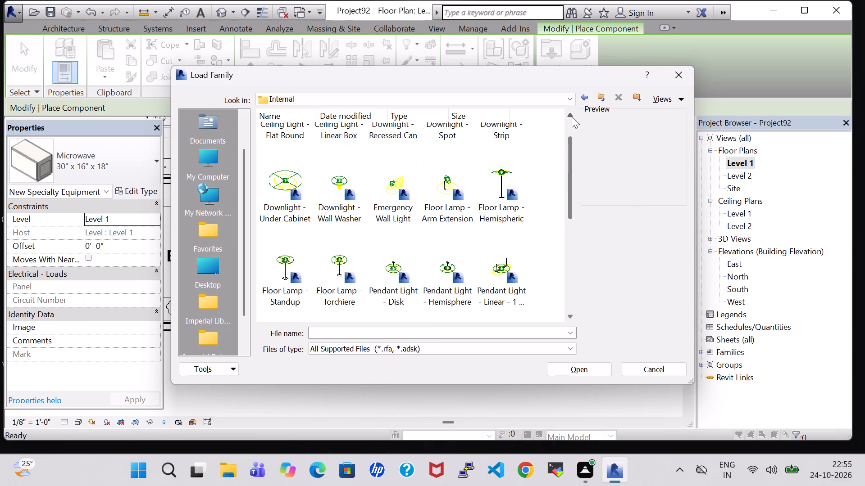
pyautogui.click(572, 117)
pyautogui.scroll(1, 488, 184)
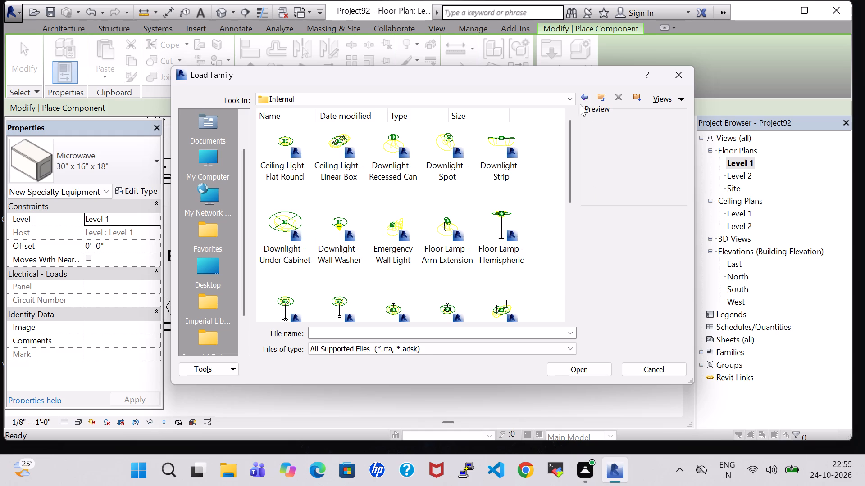
pyautogui.click(583, 92)
pyautogui.click(583, 93)
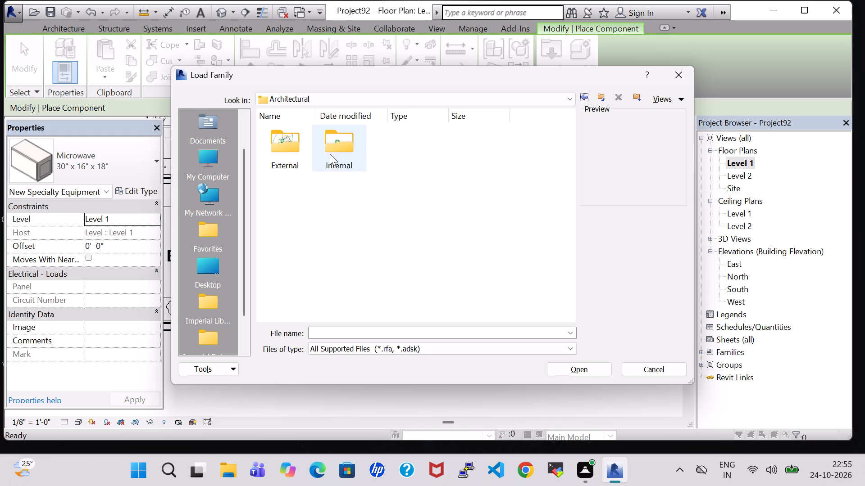
pyautogui.doubleClick(330, 154)
pyautogui.click(585, 98)
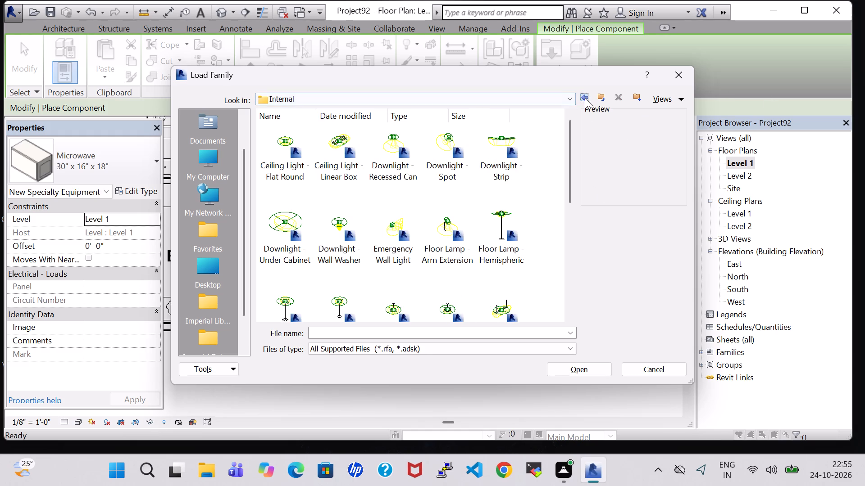
pyautogui.doubleClick(276, 163)
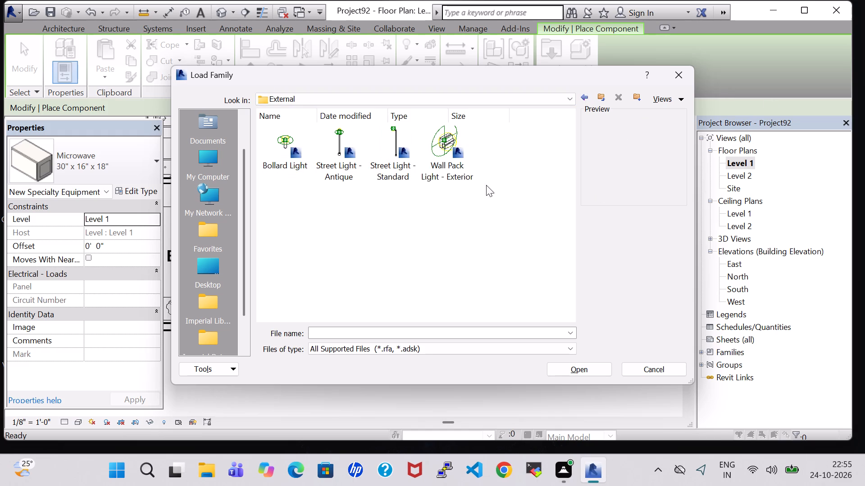
pyautogui.click(583, 96)
pyautogui.click(583, 96)
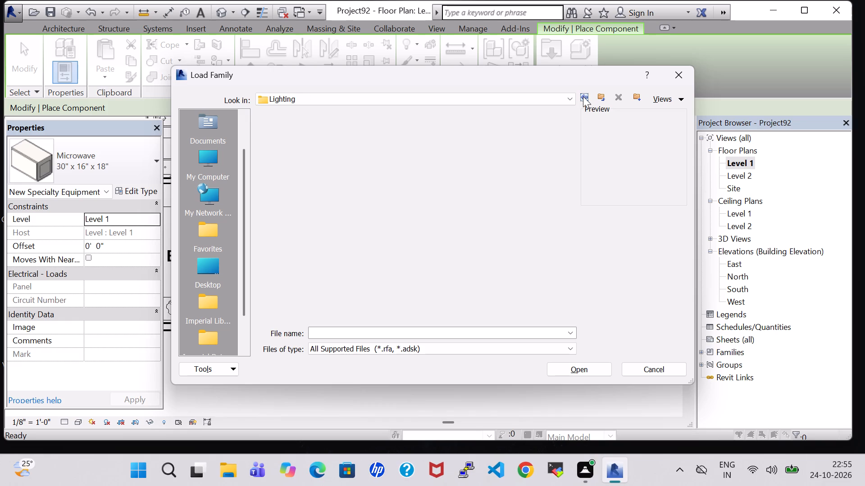
pyautogui.click(586, 98)
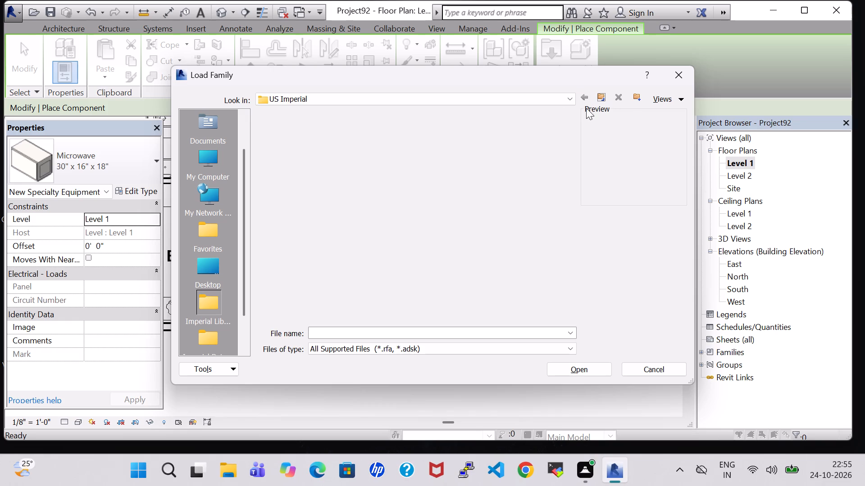
# Examine the library's Site component families in the Accessories, Logistics and Parking folders.
pyautogui.click(433, 234)
pyautogui.press('s')
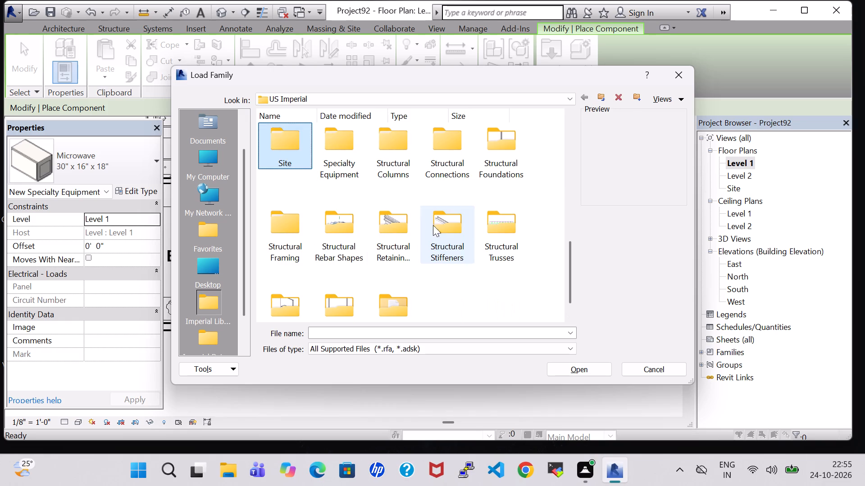
pyautogui.doubleClick(279, 148)
pyautogui.doubleClick(293, 149)
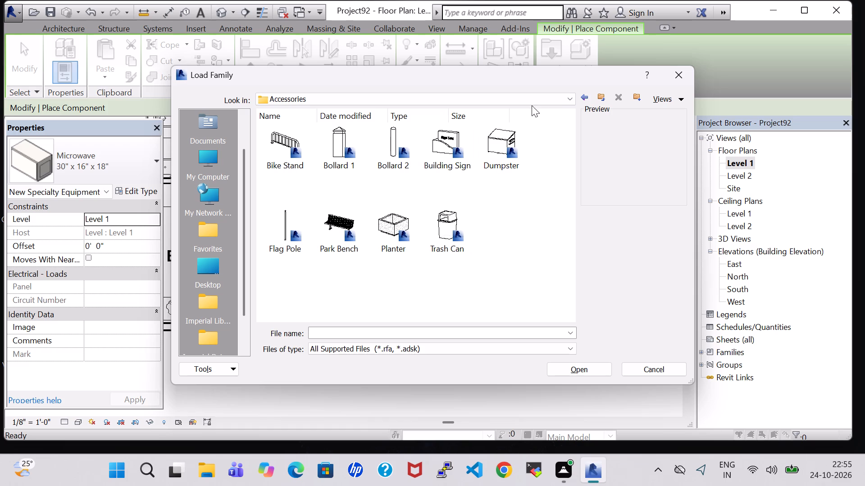
pyautogui.click(585, 99)
pyautogui.click(367, 157)
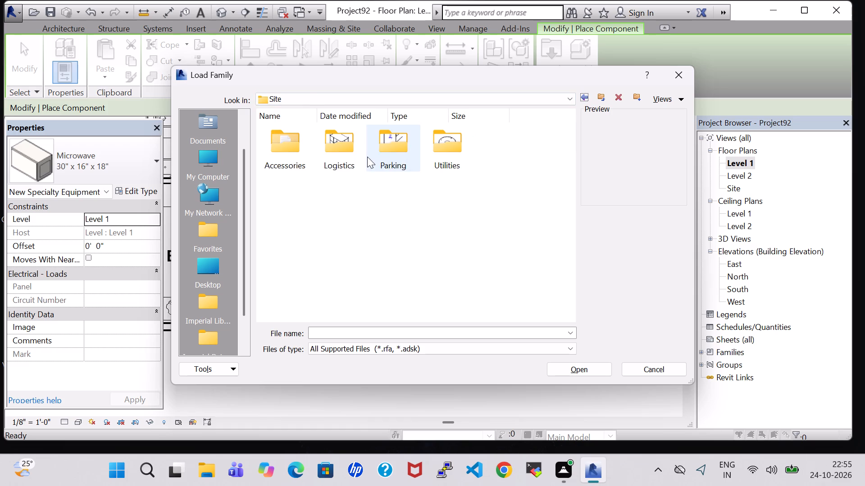
pyautogui.doubleClick(337, 153)
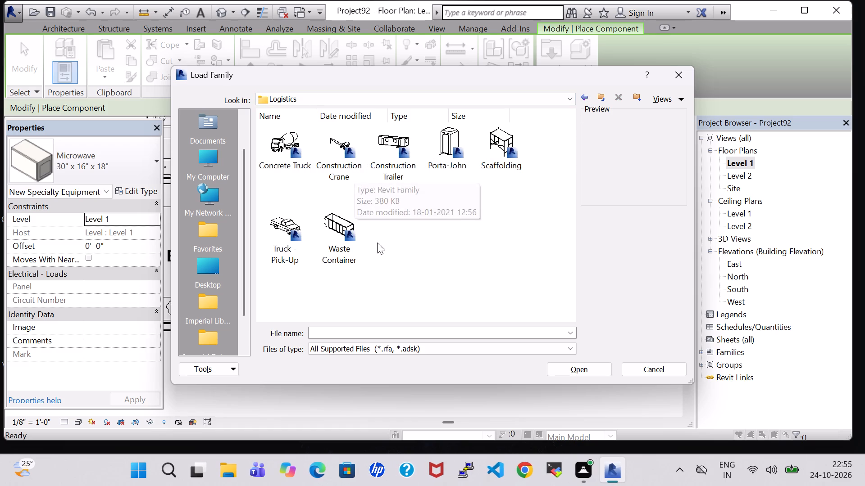
pyautogui.click(584, 96)
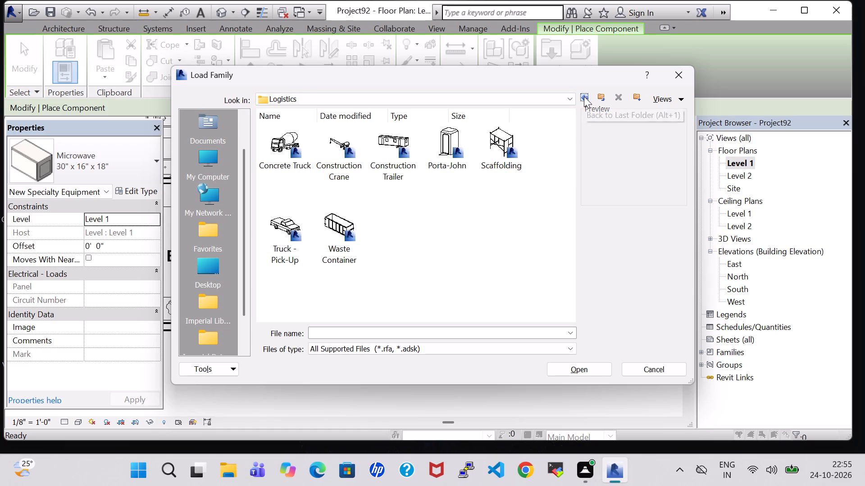
pyautogui.doubleClick(390, 152)
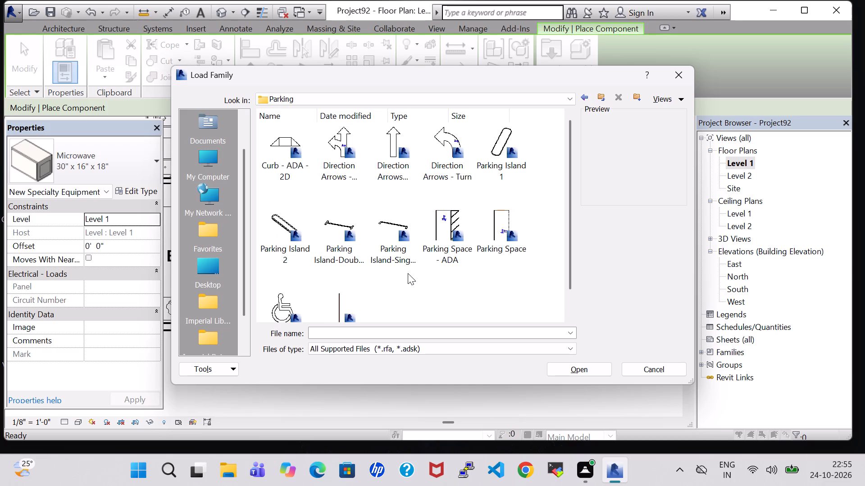
pyautogui.scroll(-2, 408, 277)
pyautogui.scroll(2, 408, 277)
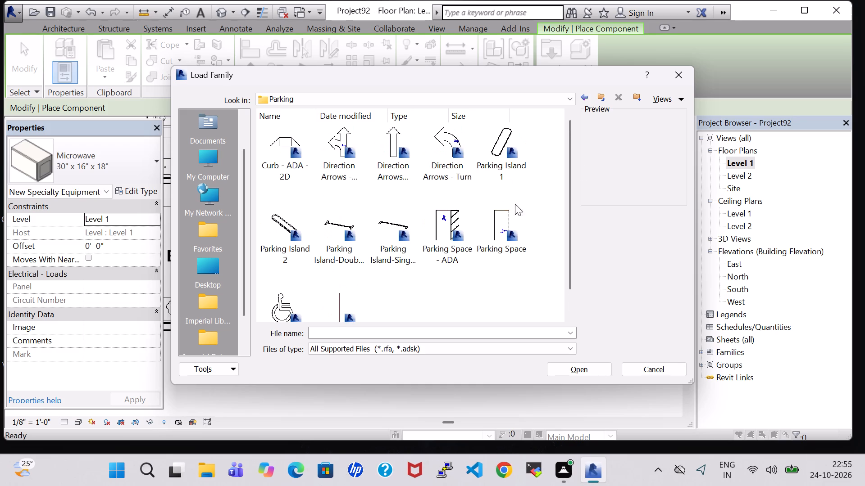
pyautogui.scroll(-3, 581, 133)
pyautogui.scroll(-2, 517, 203)
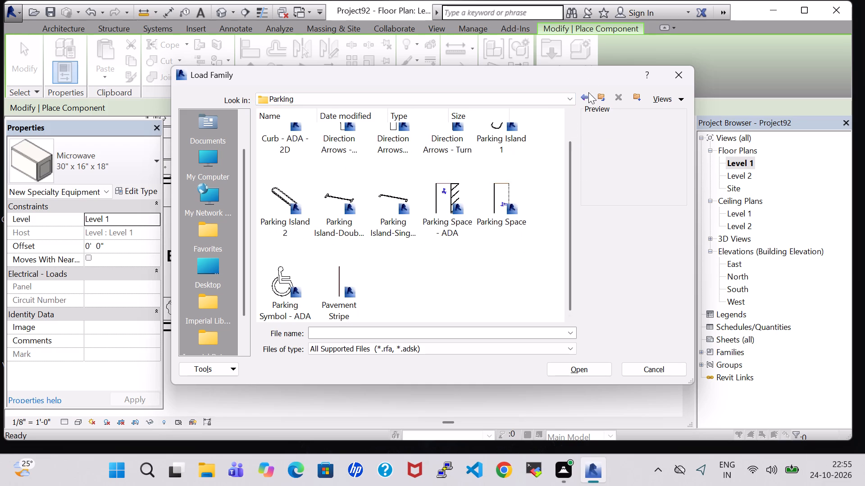
pyautogui.click(586, 94)
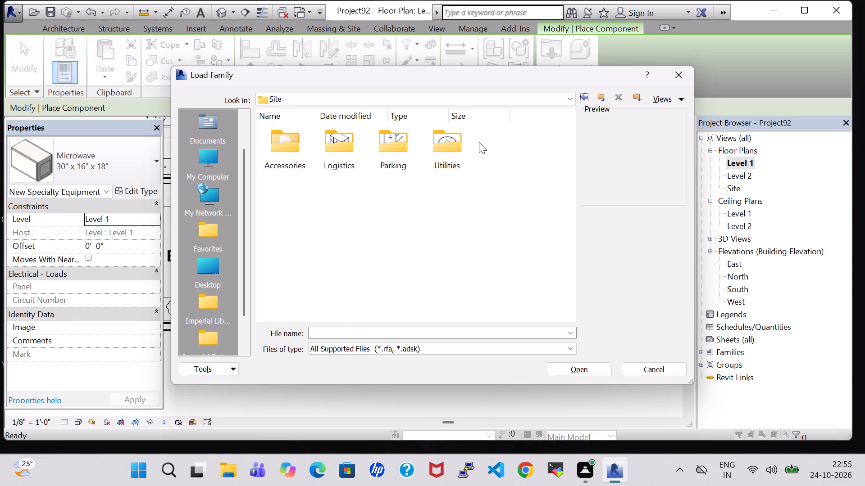
pyautogui.click(587, 101)
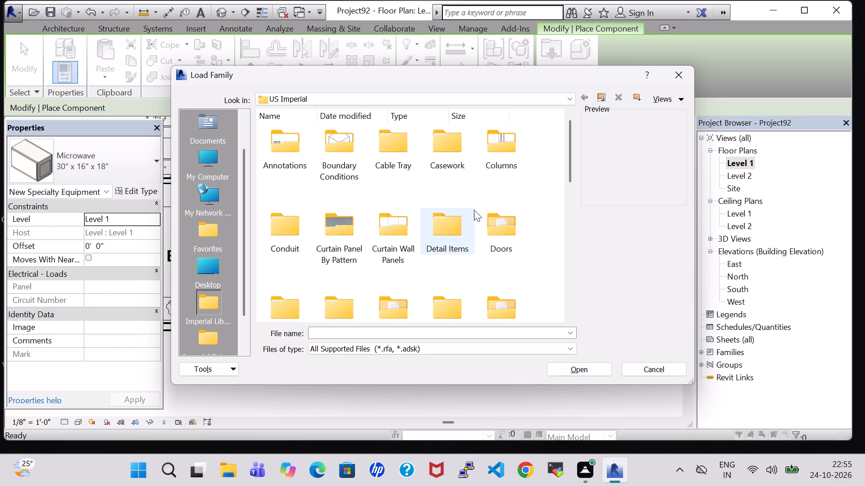
# Examine the library's Doors families, including the Residential folder, and leave component placement without loading anything.
pyautogui.scroll(-1, 474, 210)
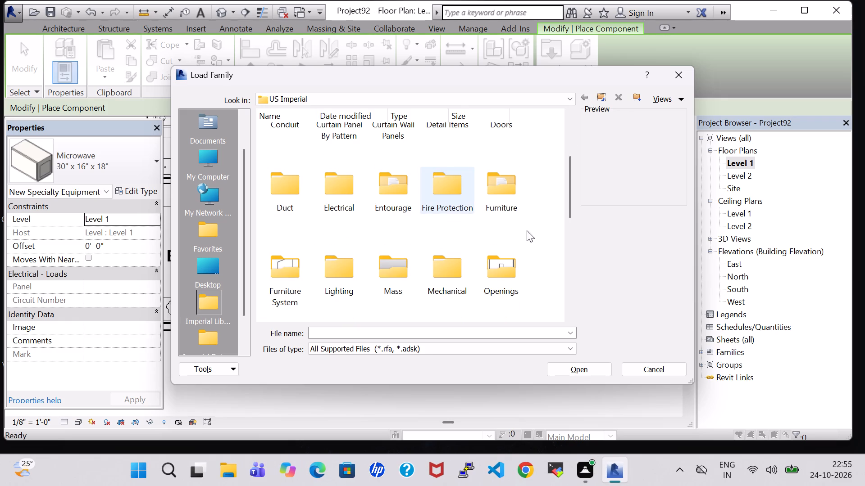
pyautogui.doubleClick(504, 126)
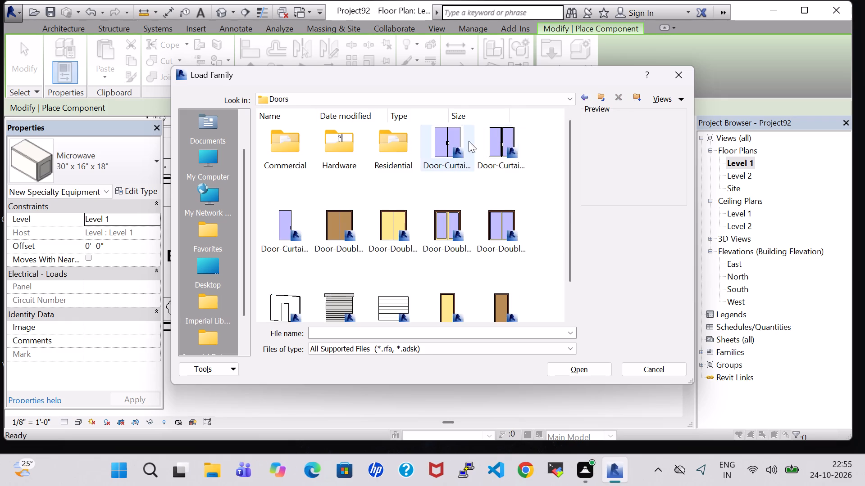
pyautogui.scroll(-3, 393, 169)
pyautogui.scroll(2, 393, 171)
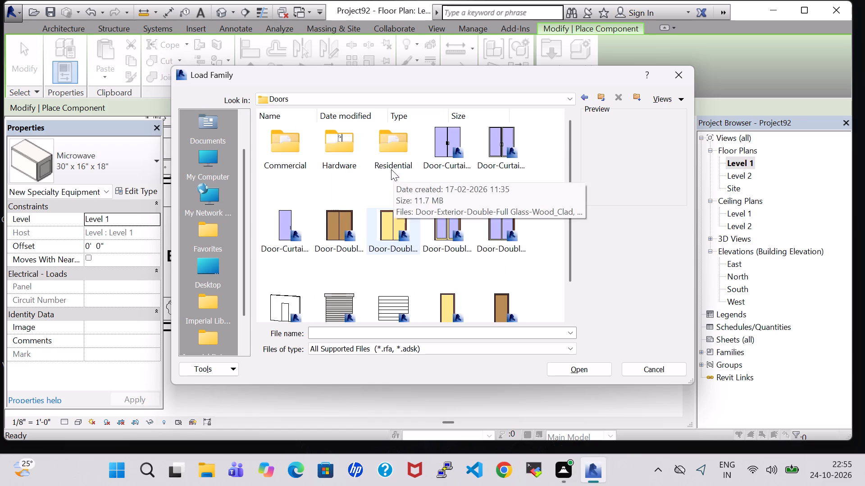
pyautogui.doubleClick(385, 150)
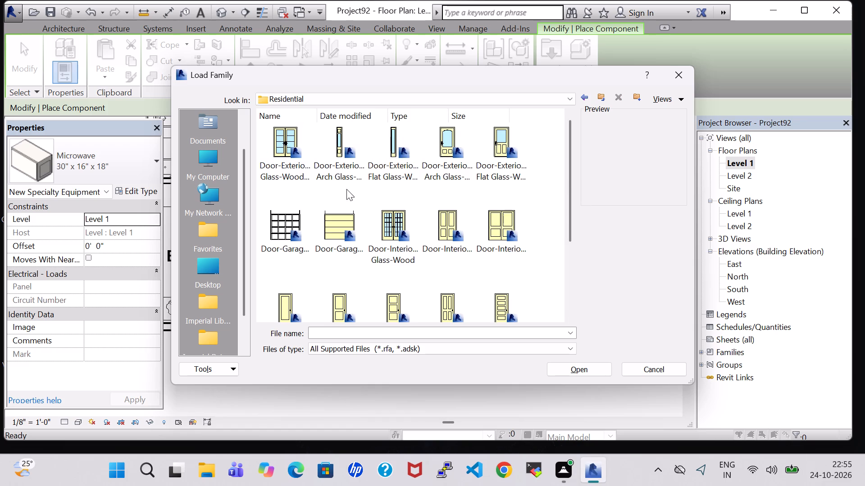
pyautogui.scroll(-2, 347, 193)
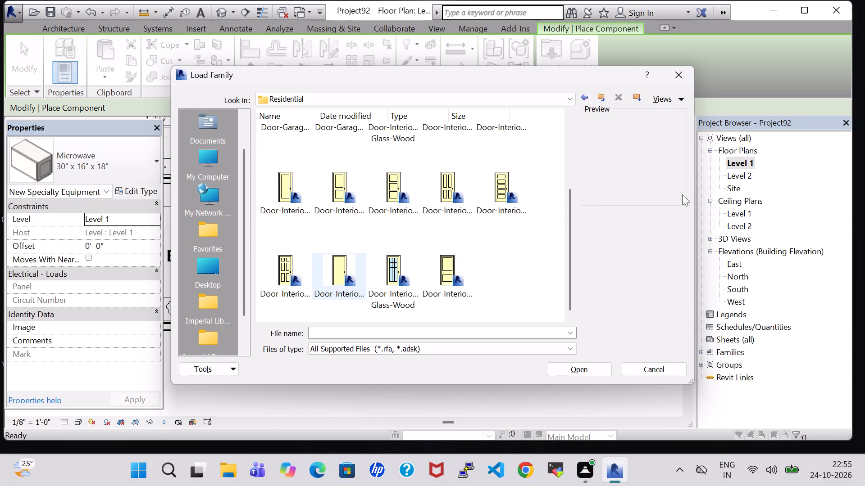
pyautogui.click(675, 69)
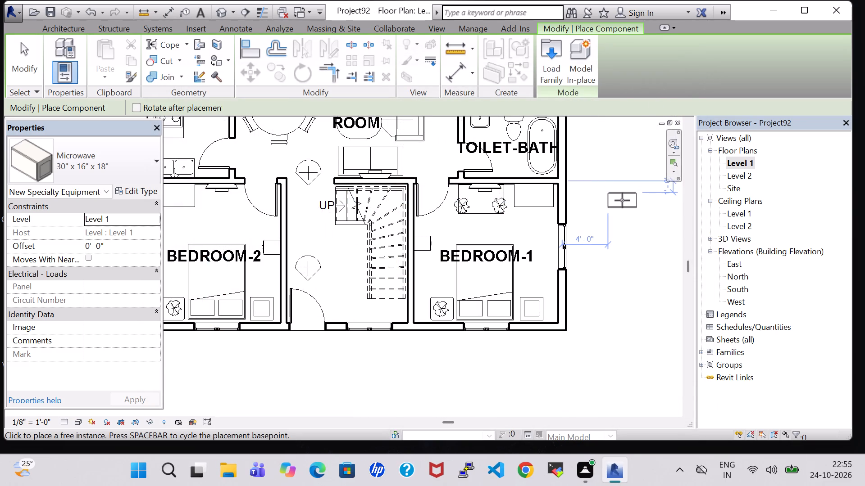
pyautogui.press('Escape')
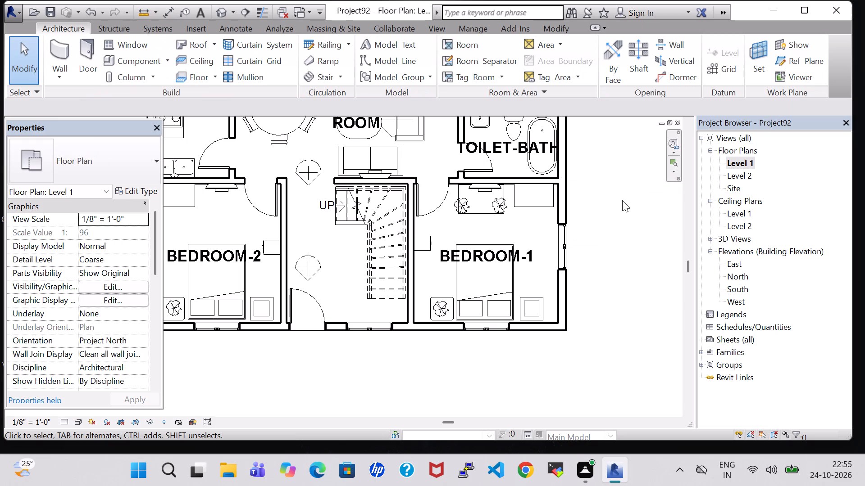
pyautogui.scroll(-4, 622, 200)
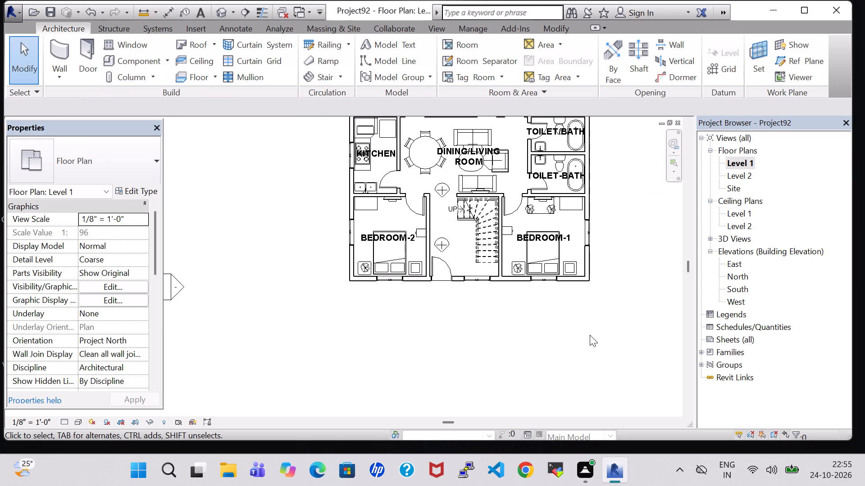
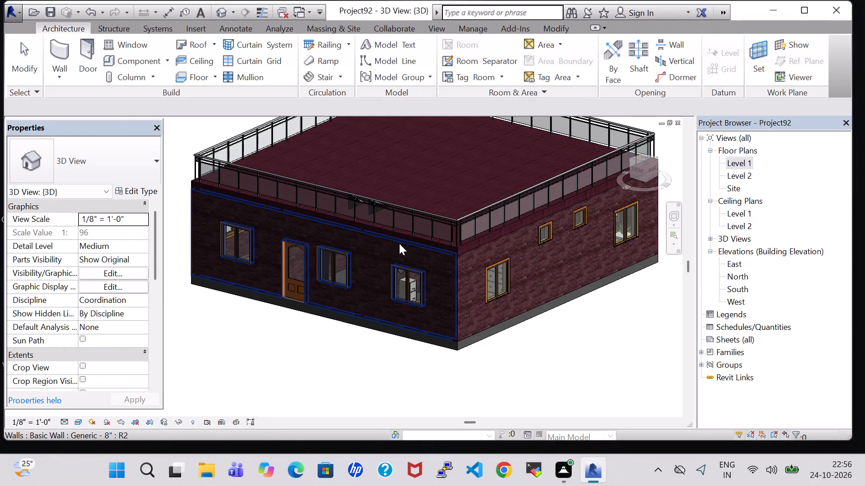
# Examine the house exterior in the 3D view from the front, including the facade windows, entrance door and roof-edge railings.
pyautogui.moveTo(306, 349); pyautogui.dragTo(355, 358, button='middle')
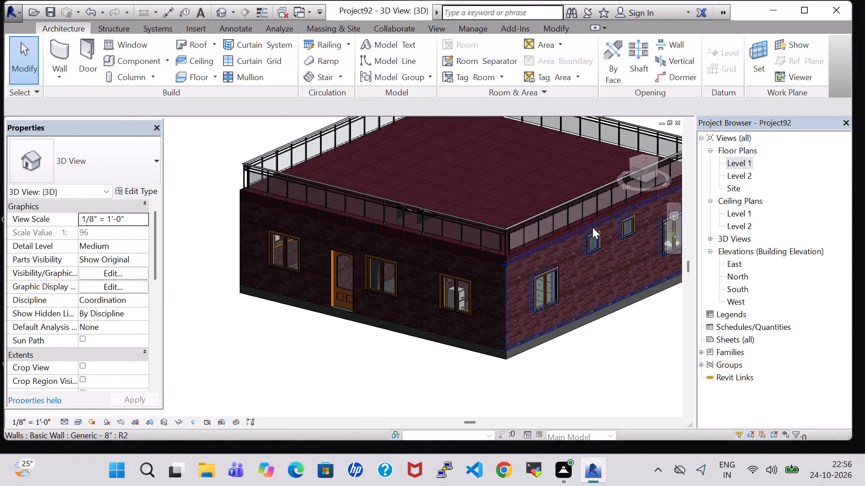
pyautogui.click(635, 171)
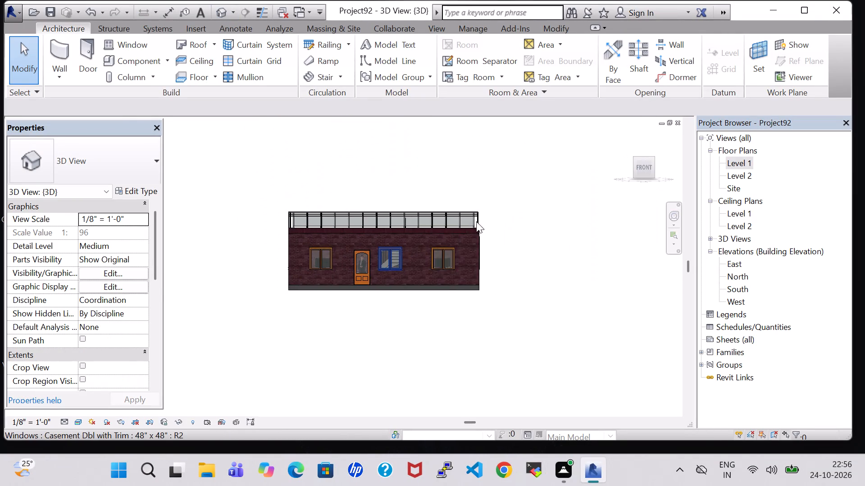
pyautogui.scroll(4, 474, 222)
pyautogui.moveTo(471, 224); pyautogui.dragTo(596, 227, button='middle')
pyautogui.moveTo(452, 195); pyautogui.dragTo(455, 246, button='middle')
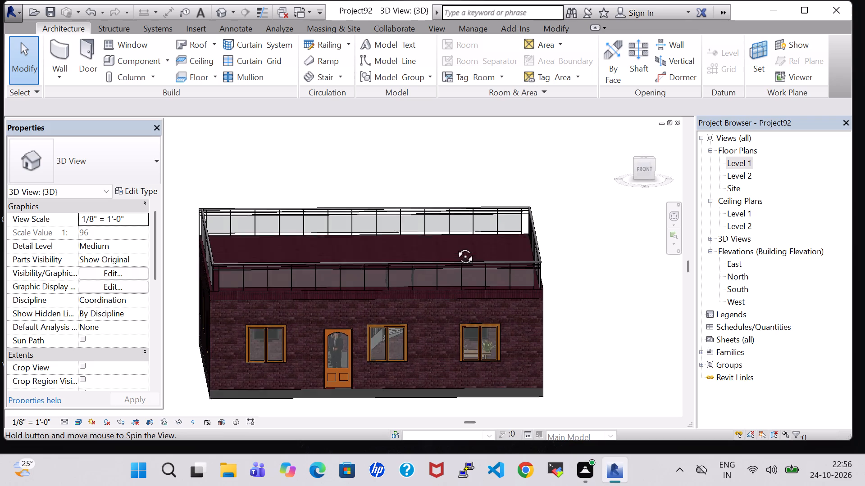
pyautogui.moveTo(455, 246); pyautogui.dragTo(452, 190, button='middle')
pyautogui.scroll(-1, 480, 218)
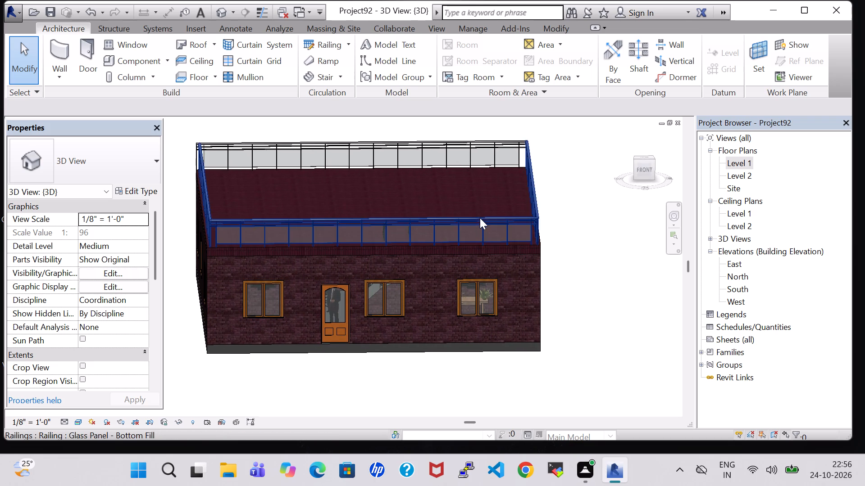
pyautogui.scroll(-1, 480, 218)
pyautogui.keyDown('shift'); pyautogui.moveTo(537, 202); pyautogui.dragTo(537, 214, button='middle'); pyautogui.keyUp('shift')
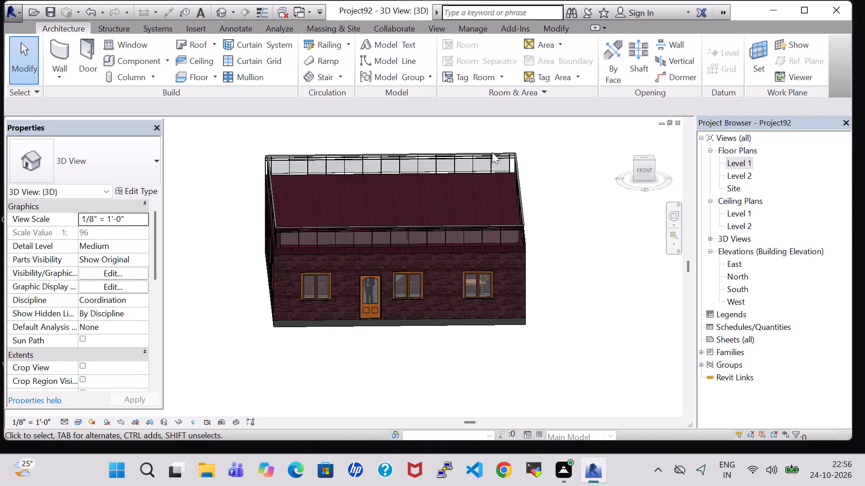
# Save the Project92 model.
pyautogui.click(50, 11)
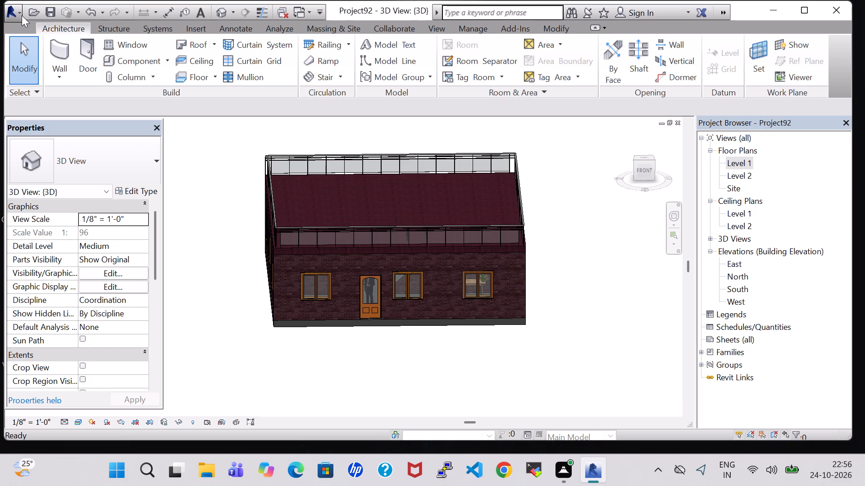
# Export the model as an IFC 2x3 file named Project92 in the work folder.
pyautogui.click(5, 9)
pyautogui.click(80, 220)
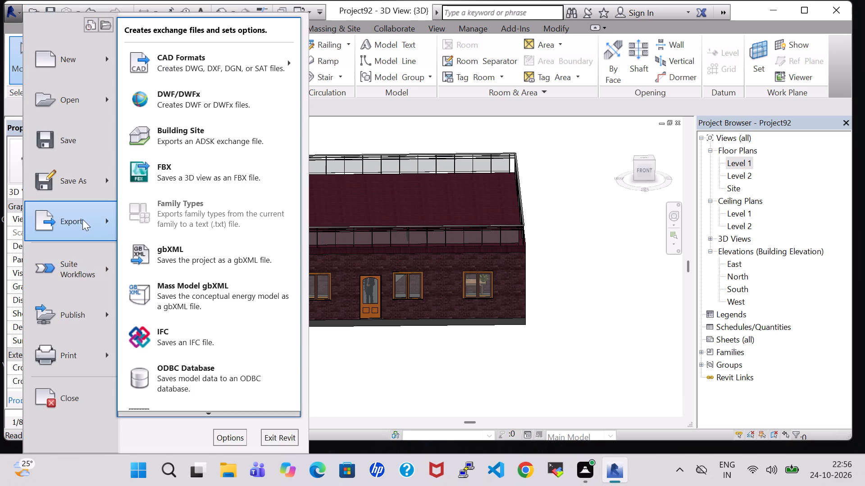
pyautogui.click(171, 341)
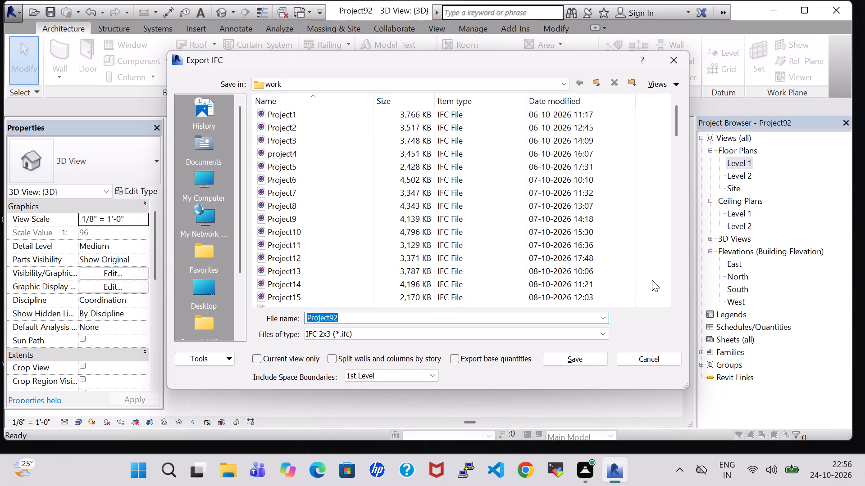
pyautogui.click(574, 363)
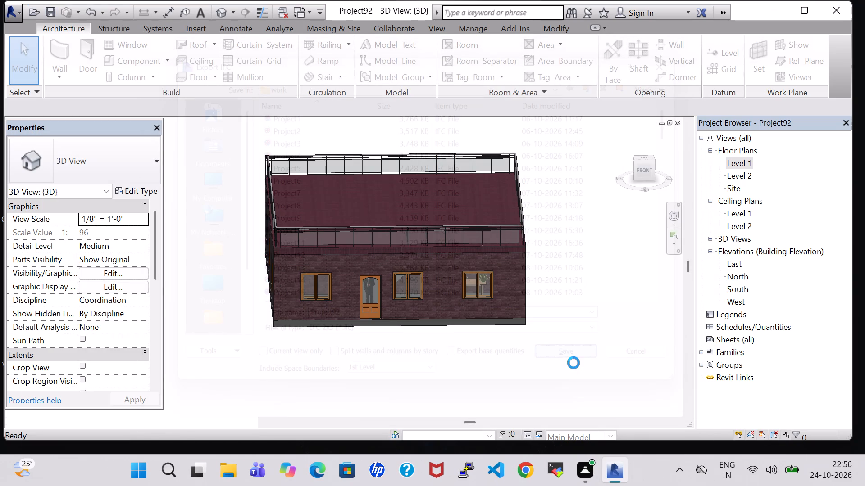